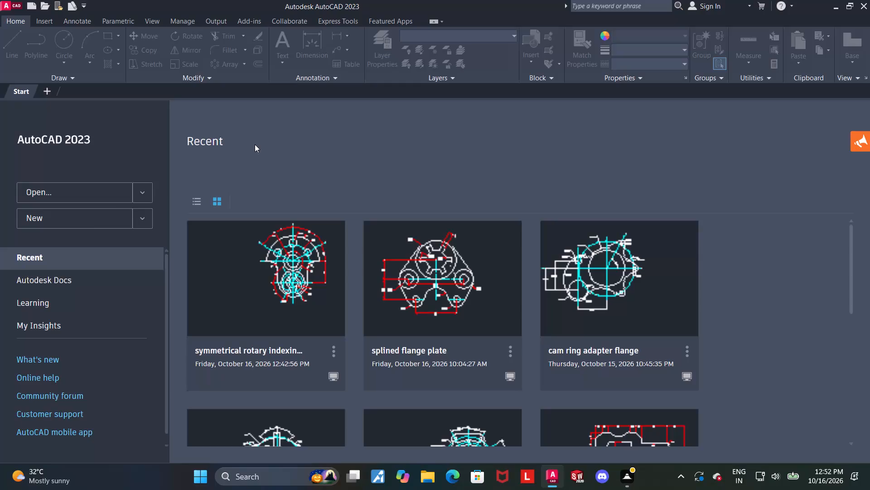
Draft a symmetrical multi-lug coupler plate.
Start a new drawing and turn on command log file recording.
{"action": "left_click", "coordinate": [89, 216]}
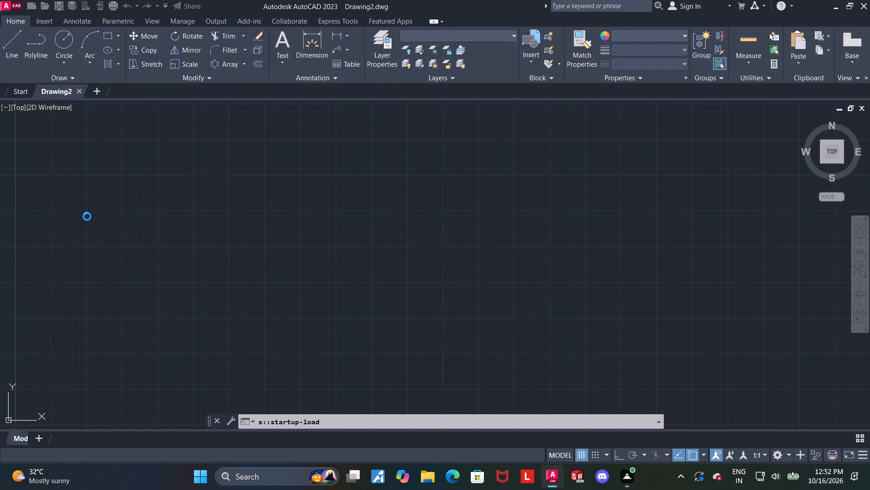
{"action": "type", "text": "logfile"}
{"action": "key", "text": "Return"}
{"action": "key", "text": "Return"}
{"action": "key", "text": "Return"}
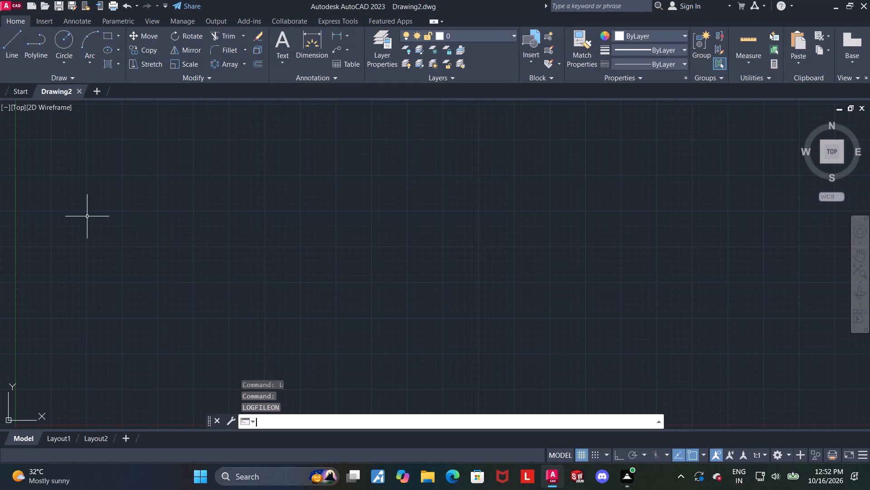
Set the model space limits from 0,0 to 100,100.
{"action": "type", "text": "limits"}
{"action": "key", "text": "Return"}
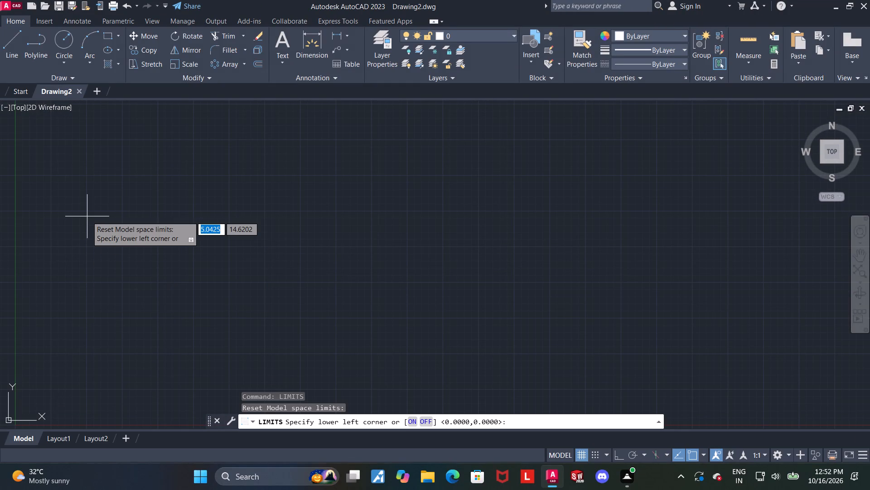
{"action": "type", "text": "0,0"}
{"action": "key", "text": "Return"}
{"action": "type", "text": "100,100"}
{"action": "key", "text": "Return"}
Draw a circle of radius 56.25 in the empty area above and right of the origin.
{"action": "scroll", "coordinate": [86, 216], "scroll_direction": "down", "scroll_amount": 1}
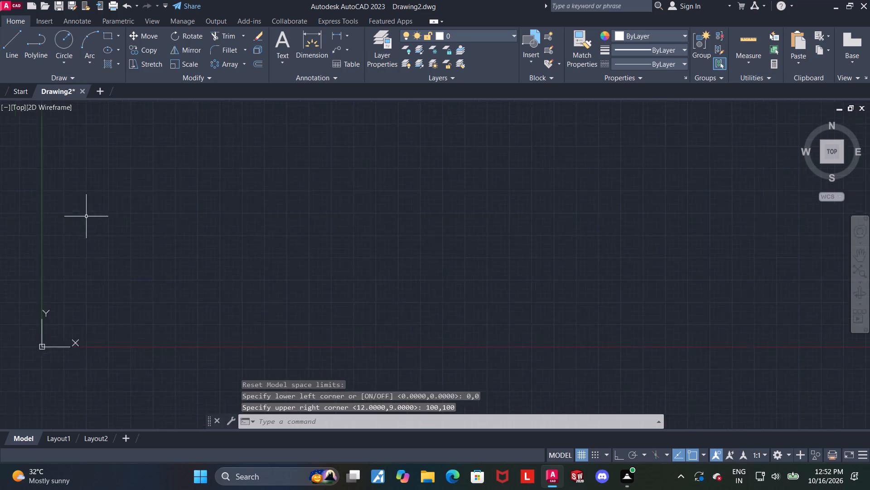
{"action": "scroll", "coordinate": [90, 216], "scroll_direction": "down", "scroll_amount": 2}
{"action": "middle_click_drag", "start_coordinate": [402, 256], "coordinate": [356, 337]}
{"action": "middle_click_drag", "start_coordinate": [428, 252], "coordinate": [426, 257]}
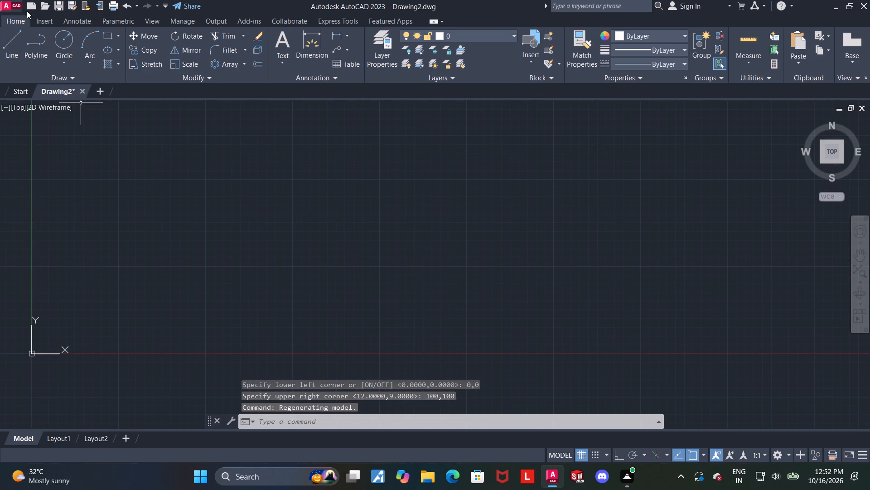
{"action": "left_click", "coordinate": [63, 43]}
{"action": "left_click", "coordinate": [279, 225]}
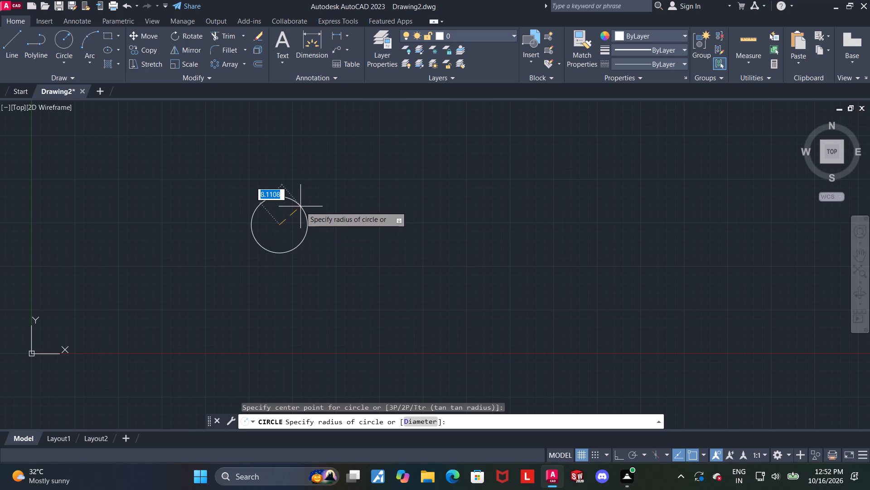
{"action": "type", "text": "56.25"}
{"action": "key", "text": "Return"}
{"action": "key", "text": "Escape"}
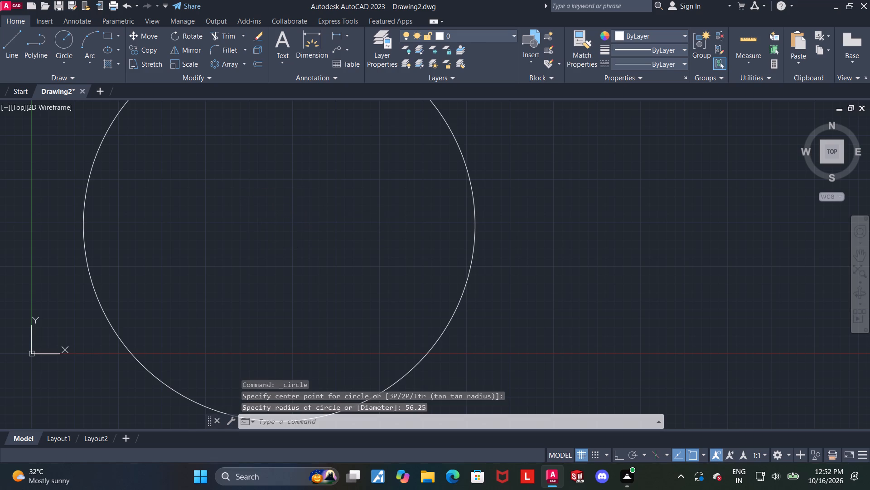
Move the circle by its centre grip up and to the right, clear of the origin axes.
{"action": "scroll", "coordinate": [304, 207], "scroll_direction": "down", "scroll_amount": 2}
{"action": "scroll", "coordinate": [431, 176], "scroll_direction": "down", "scroll_amount": 1}
{"action": "middle_click_drag", "start_coordinate": [514, 163], "coordinate": [423, 258]}
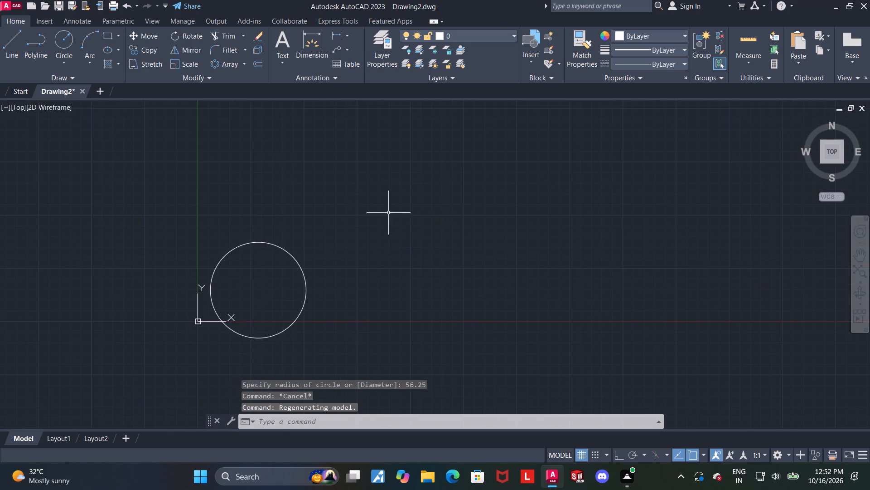
{"action": "left_click", "coordinate": [363, 212]}
{"action": "left_click", "coordinate": [171, 333]}
{"action": "left_click", "coordinate": [260, 290]}
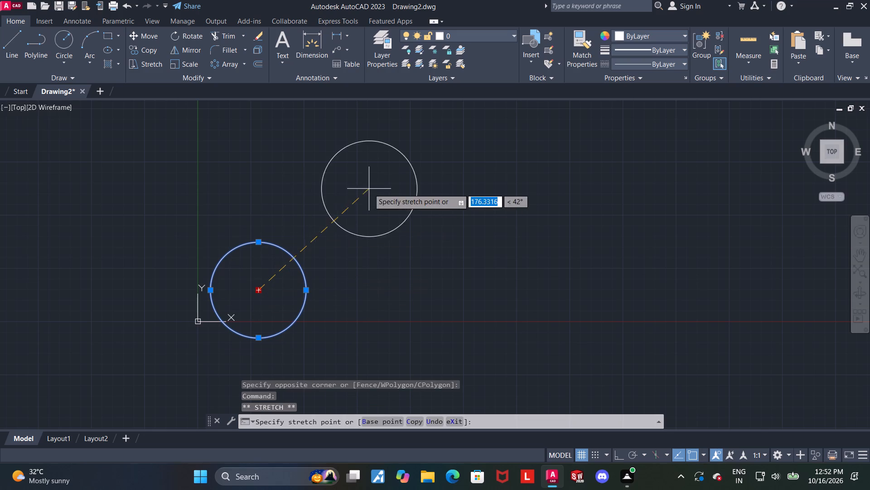
{"action": "left_click", "coordinate": [403, 165]}
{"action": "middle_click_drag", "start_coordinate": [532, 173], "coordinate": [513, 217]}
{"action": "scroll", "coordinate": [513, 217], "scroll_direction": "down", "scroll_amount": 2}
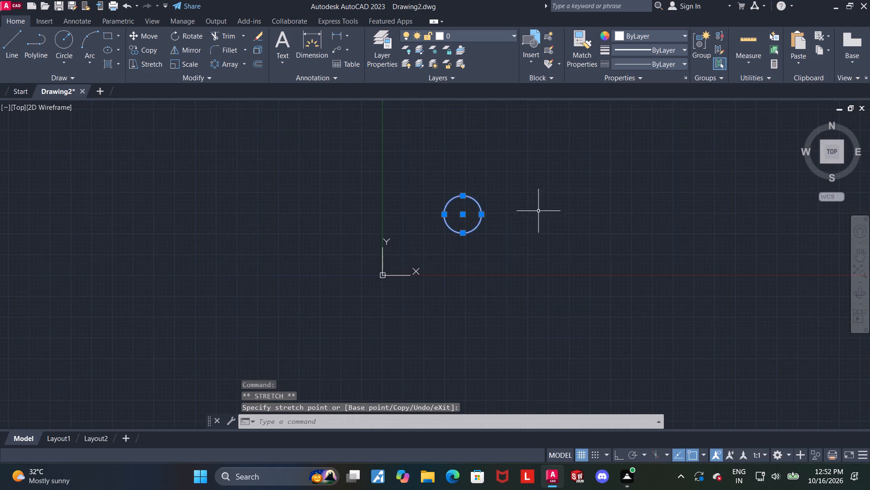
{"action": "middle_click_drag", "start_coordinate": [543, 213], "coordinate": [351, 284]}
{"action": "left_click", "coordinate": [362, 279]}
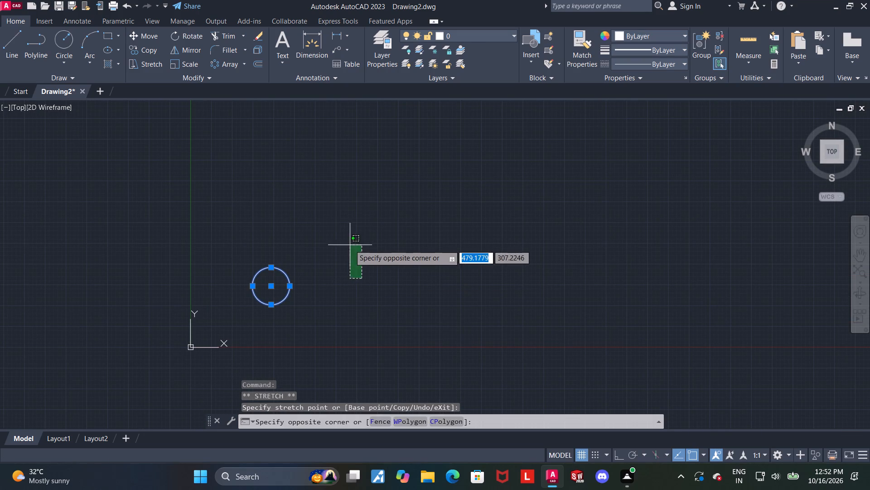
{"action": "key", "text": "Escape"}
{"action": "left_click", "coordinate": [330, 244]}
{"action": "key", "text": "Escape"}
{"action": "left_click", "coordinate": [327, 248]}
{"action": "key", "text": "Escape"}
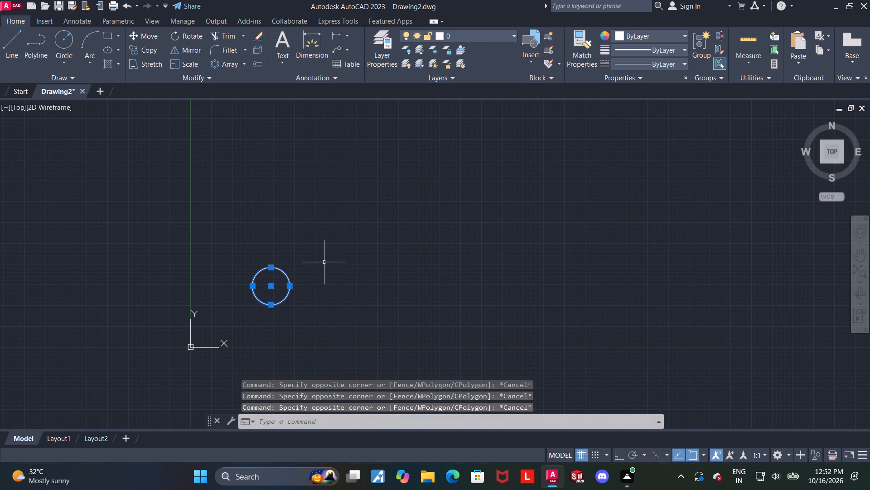
Move the circle by its centre grip farther from the origin, to about X 651, Y 437.
{"action": "left_click", "coordinate": [324, 262]}
{"action": "left_click", "coordinate": [238, 307]}
{"action": "left_click", "coordinate": [271, 287]}
{"action": "left_click", "coordinate": [407, 202]}
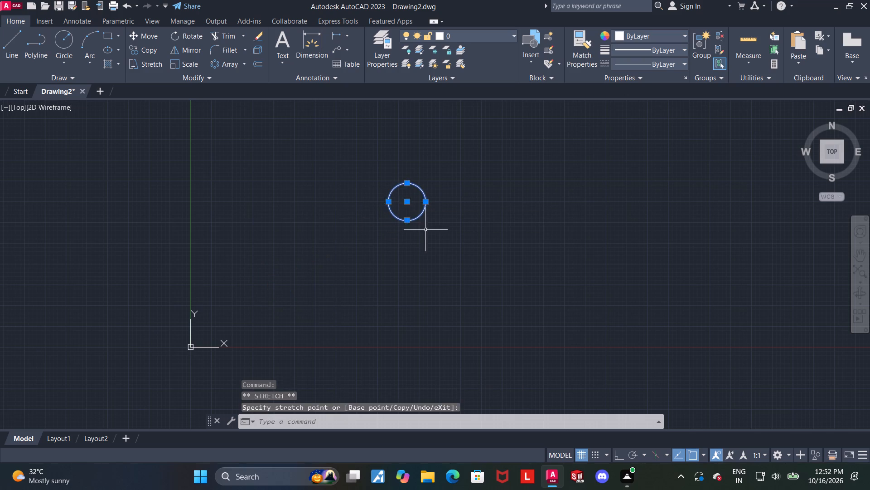
{"action": "key", "text": "Escape"}
Draw a concentric circle of radius 37.5 at the centre of the existing circle.
{"action": "middle_click_drag", "start_coordinate": [485, 201], "coordinate": [436, 239]}
{"action": "scroll", "coordinate": [400, 230], "scroll_direction": "up", "scroll_amount": 1}
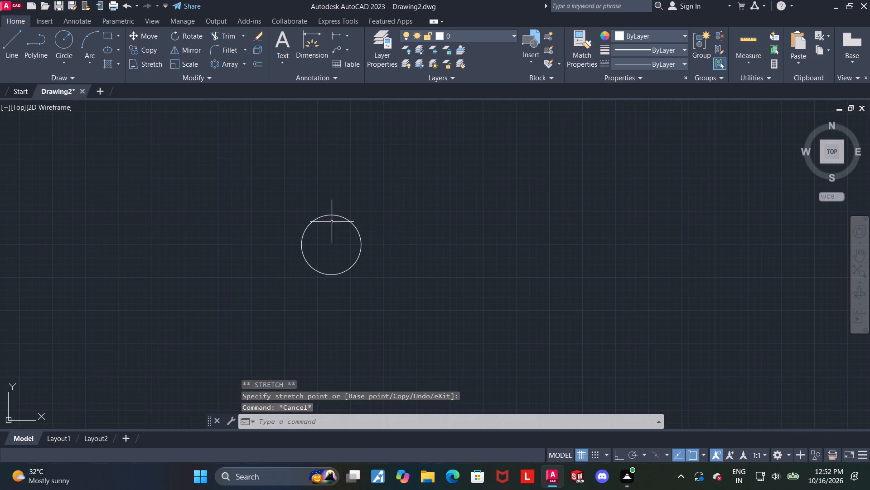
{"action": "left_click", "coordinate": [65, 39]}
{"action": "scroll", "coordinate": [360, 246], "scroll_direction": "up", "scroll_amount": 1}
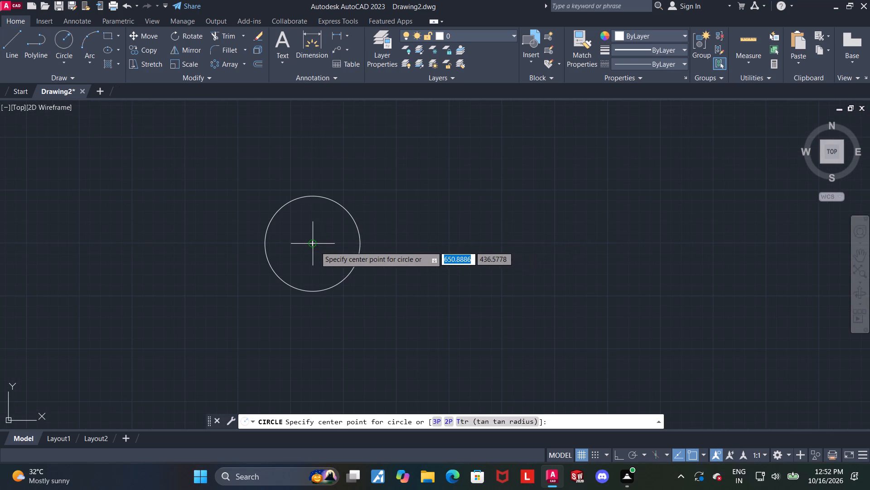
{"action": "left_click", "coordinate": [313, 246]}
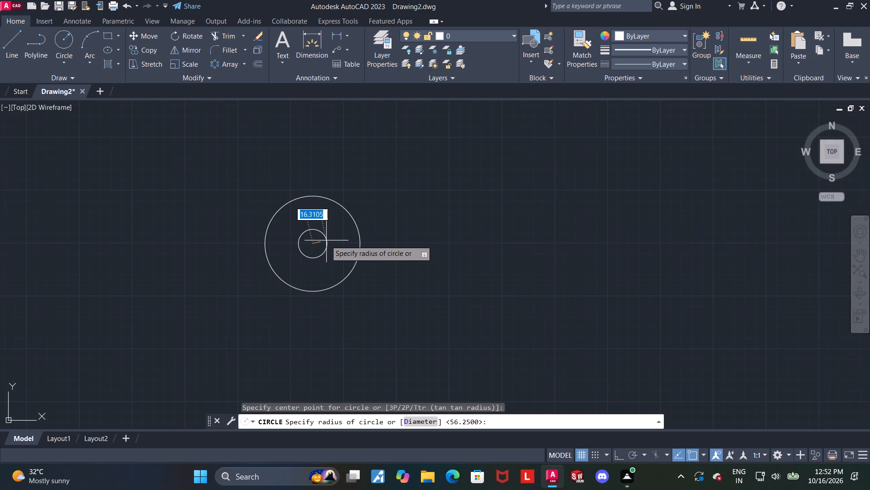
{"action": "key", "text": "3"}
{"action": "type", "text": "7.5"}
{"action": "key", "text": "Return"}
{"action": "key", "text": "Escape"}
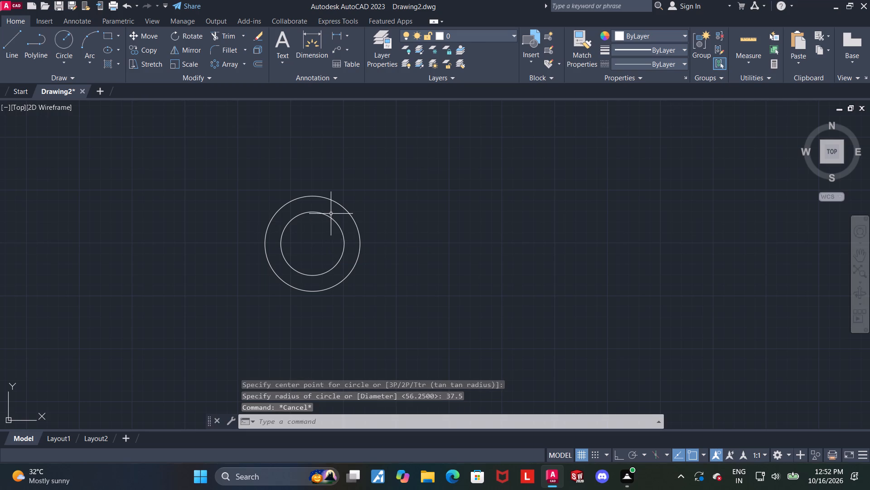
Modify the Standard dimension style to linear precision 0 and text height 4.
{"action": "scroll", "coordinate": [324, 228], "scroll_direction": "up", "scroll_amount": 1}
{"action": "scroll", "coordinate": [315, 245], "scroll_direction": "down", "scroll_amount": 1}
{"action": "scroll", "coordinate": [290, 249], "scroll_direction": "up", "scroll_amount": 1}
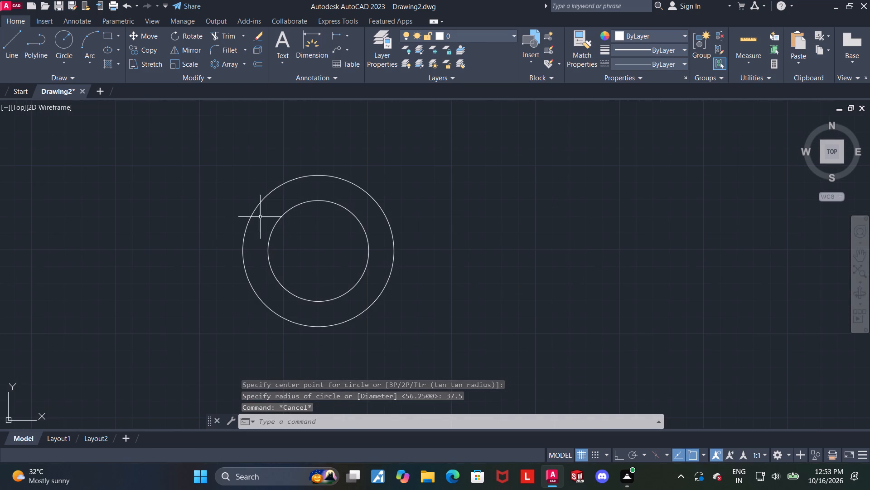
{"action": "key", "text": "d"}
{"action": "key", "text": "Return"}
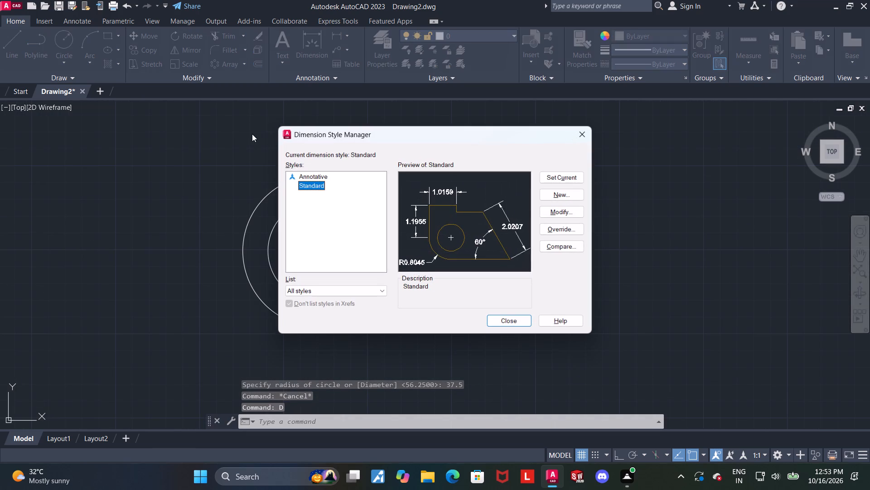
{"action": "left_click", "coordinate": [551, 214]}
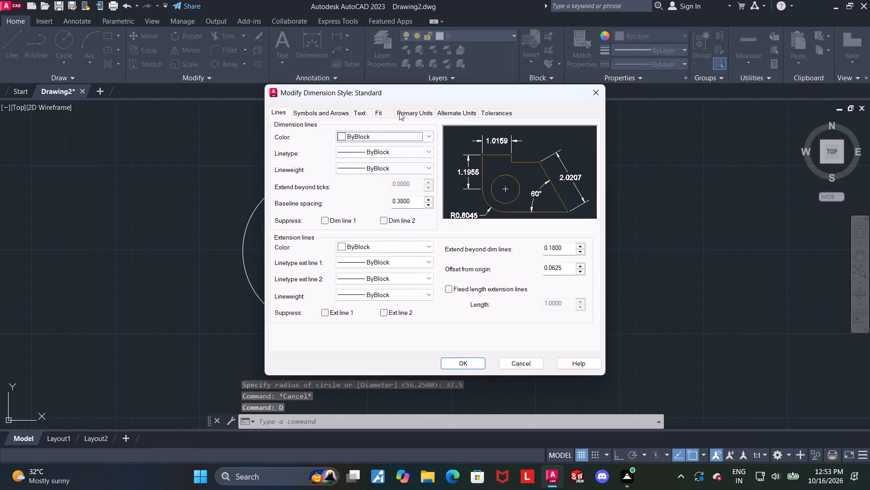
{"action": "left_click", "coordinate": [408, 111]}
{"action": "left_click", "coordinate": [392, 152]}
{"action": "left_click", "coordinate": [373, 162]}
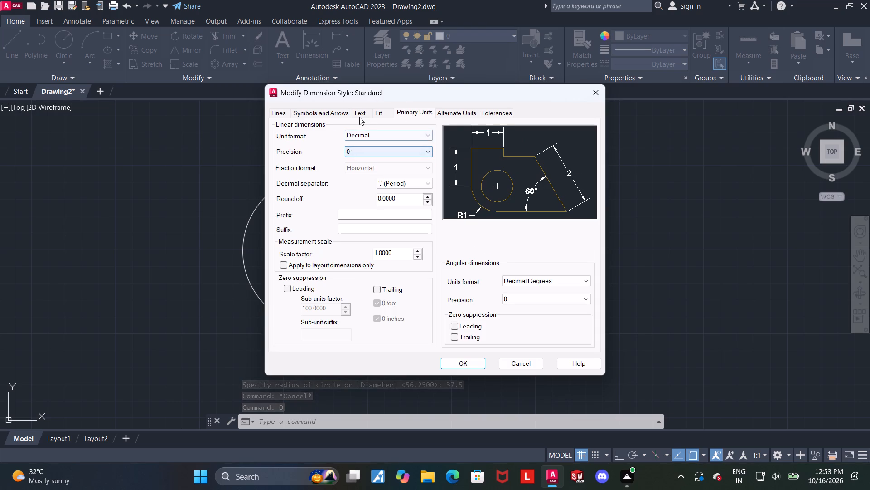
{"action": "left_click", "coordinate": [358, 117]}
{"action": "left_click_drag", "start_coordinate": [416, 196], "coordinate": [296, 196]}
{"action": "key", "text": "4"}
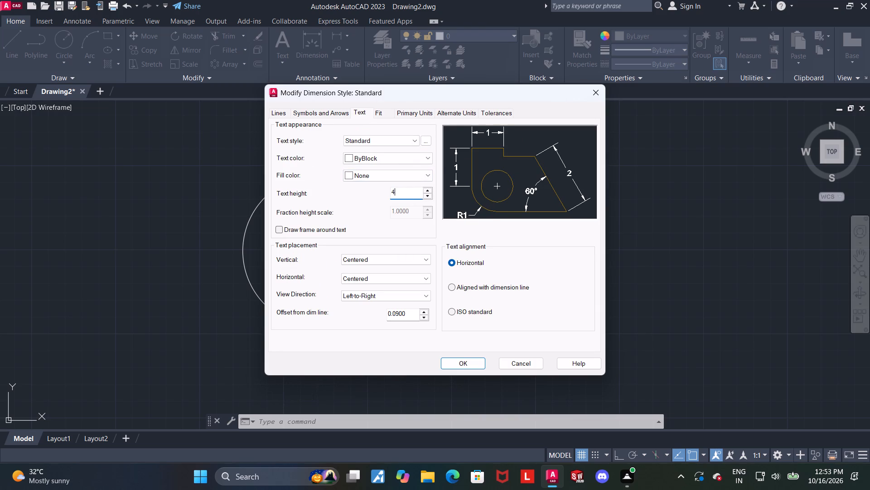
{"action": "key", "text": "Return"}
Set the Standard dimension style's arrow size to 3 and save the style changes.
{"action": "left_click", "coordinate": [322, 114]}
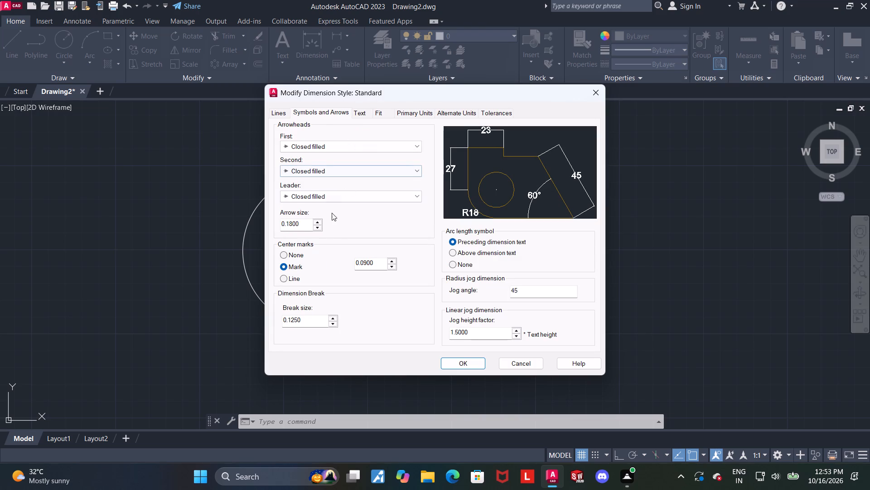
{"action": "left_click_drag", "start_coordinate": [305, 228], "coordinate": [239, 228]}
{"action": "key", "text": "3"}
{"action": "key", "text": "Return"}
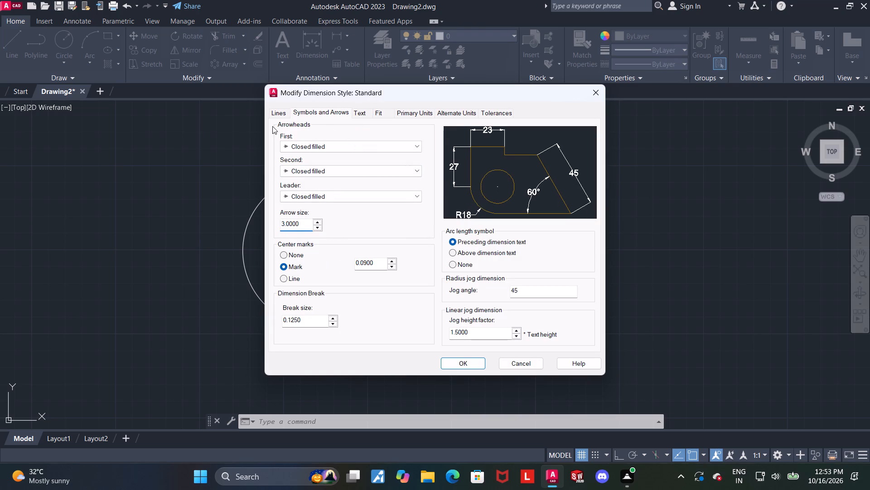
{"action": "left_click", "coordinate": [277, 113]}
{"action": "left_click", "coordinate": [471, 365]}
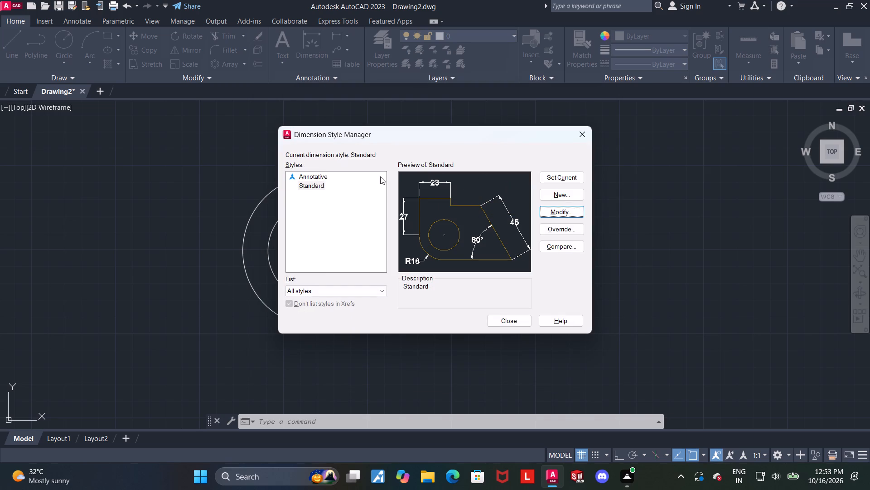
{"action": "left_click", "coordinate": [512, 323]}
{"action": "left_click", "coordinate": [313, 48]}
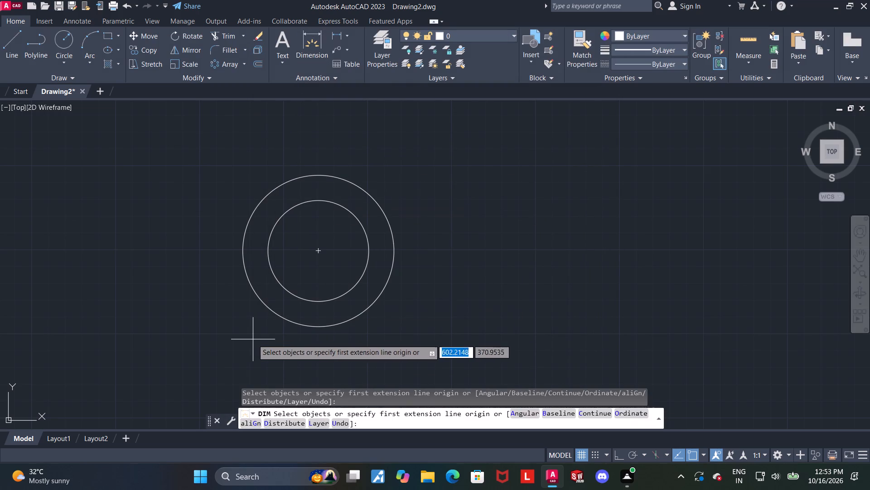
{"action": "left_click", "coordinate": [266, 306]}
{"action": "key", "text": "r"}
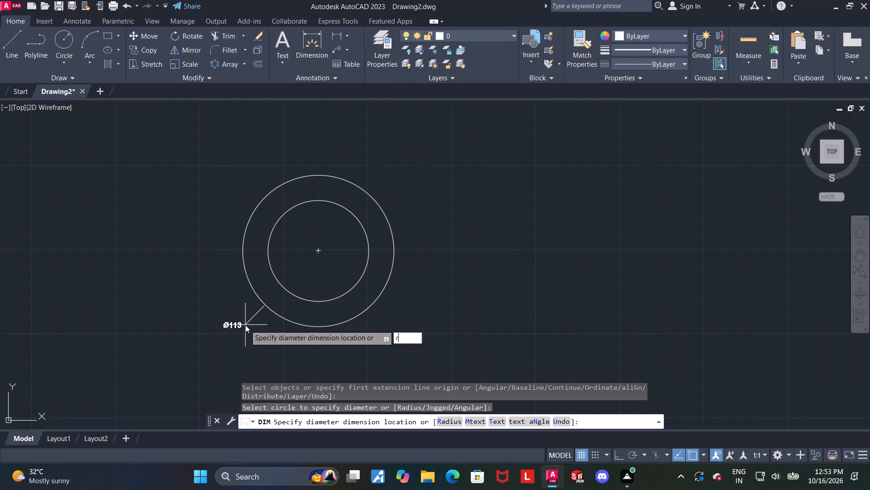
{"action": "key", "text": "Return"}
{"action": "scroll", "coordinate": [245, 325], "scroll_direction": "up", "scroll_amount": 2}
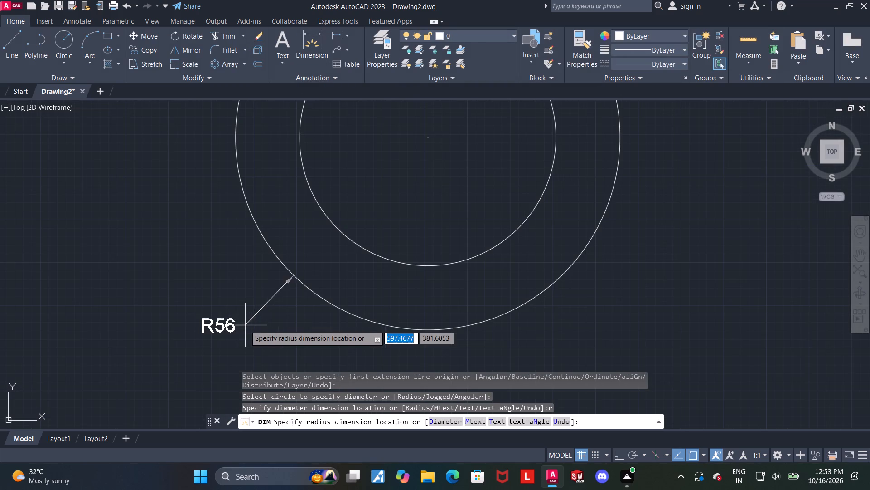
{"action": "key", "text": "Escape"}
Set the Standard dimension style's linear dimension precision to 0.00.
{"action": "key", "text": "d"}
{"action": "key", "text": "Return"}
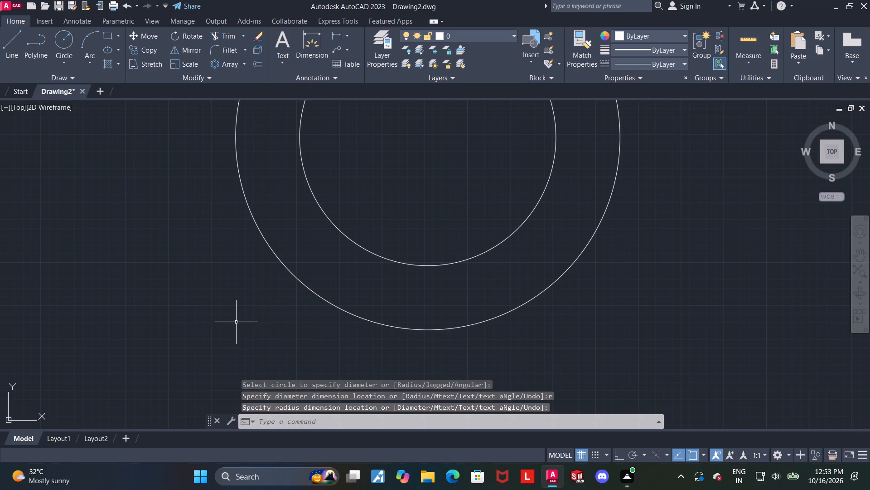
{"action": "left_click", "coordinate": [556, 217]}
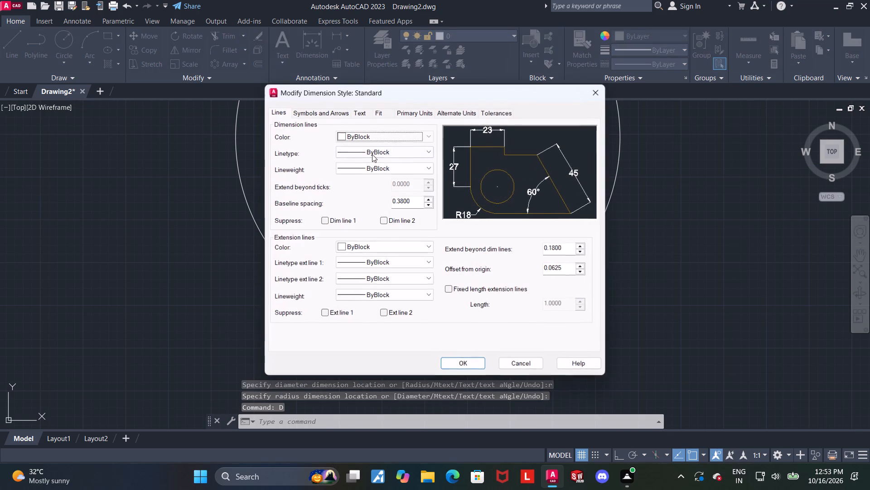
{"action": "left_click", "coordinate": [403, 114]}
{"action": "left_click", "coordinate": [408, 152]}
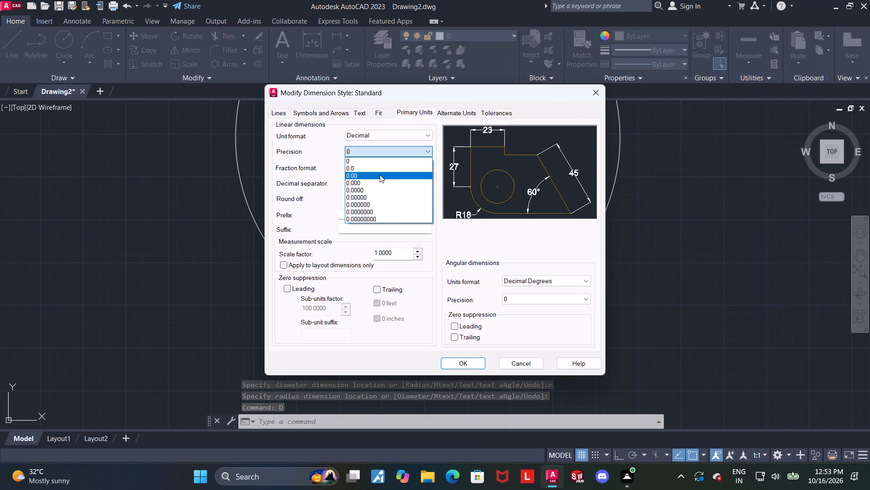
{"action": "left_click", "coordinate": [380, 173]}
{"action": "left_click", "coordinate": [464, 370]}
{"action": "left_click", "coordinate": [469, 366]}
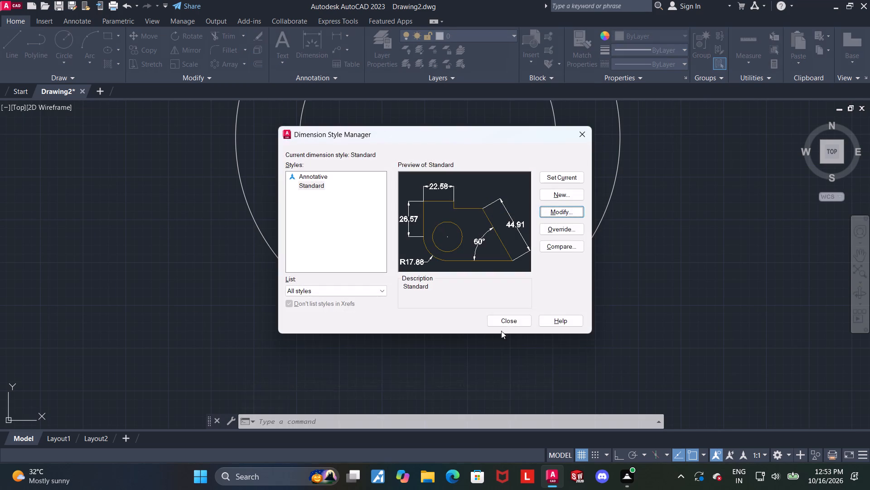
{"action": "left_click", "coordinate": [504, 318]}
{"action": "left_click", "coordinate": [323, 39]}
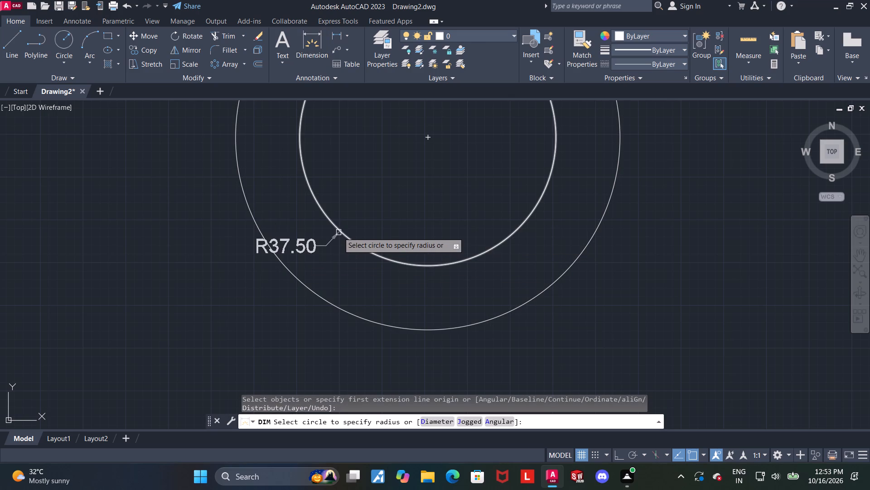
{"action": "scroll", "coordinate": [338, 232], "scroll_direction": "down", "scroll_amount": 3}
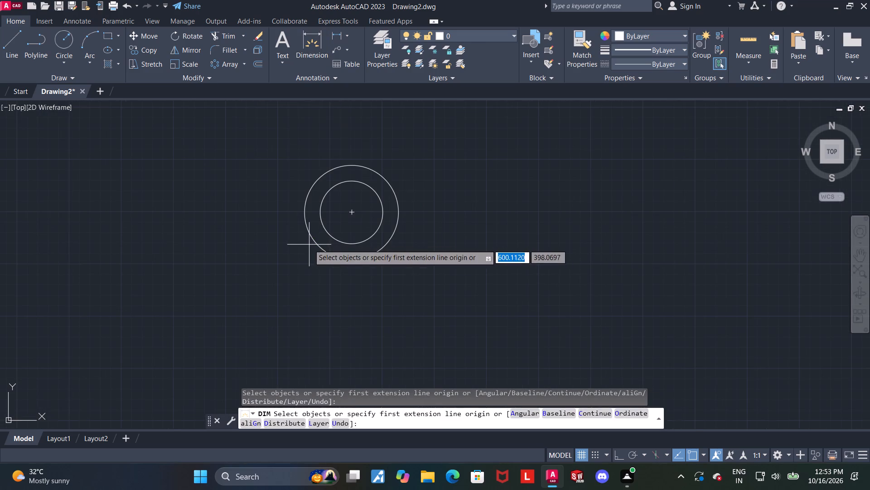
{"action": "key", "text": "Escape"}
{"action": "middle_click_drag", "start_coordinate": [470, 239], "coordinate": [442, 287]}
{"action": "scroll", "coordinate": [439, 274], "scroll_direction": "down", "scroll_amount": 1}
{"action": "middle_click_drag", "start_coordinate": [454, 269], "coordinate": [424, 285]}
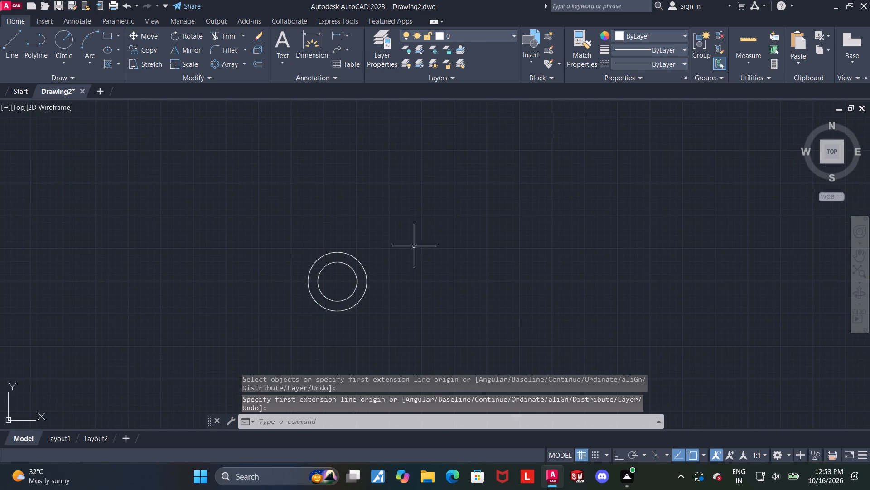
Draw a vertical line 225 long upward from the concentric circles' centre with ortho mode on.
{"action": "left_click", "coordinate": [7, 41]}
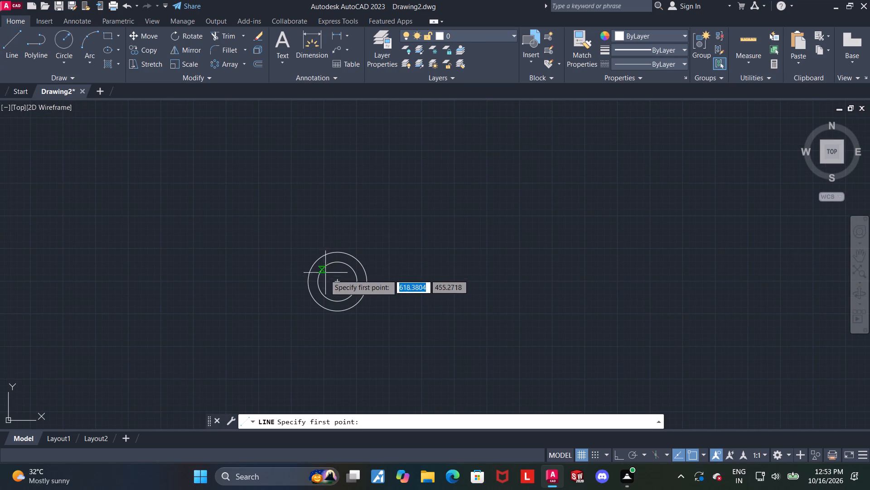
{"action": "left_click", "coordinate": [339, 281]}
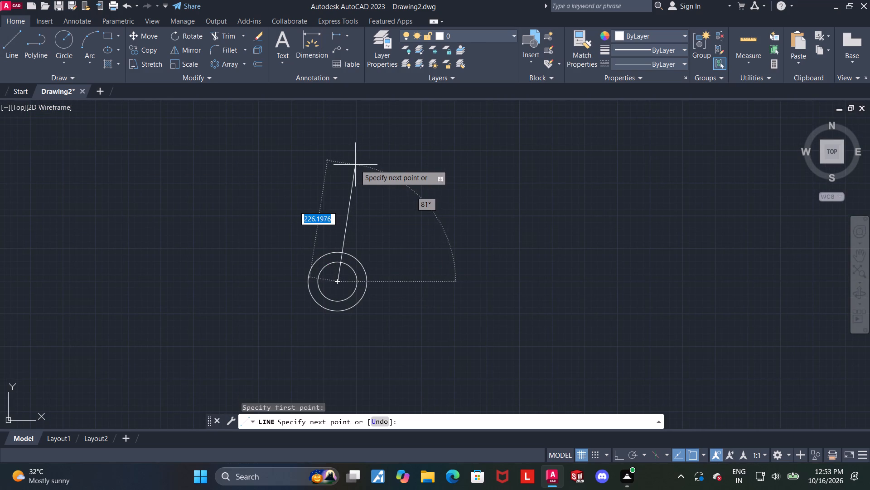
{"action": "key", "text": "F8"}
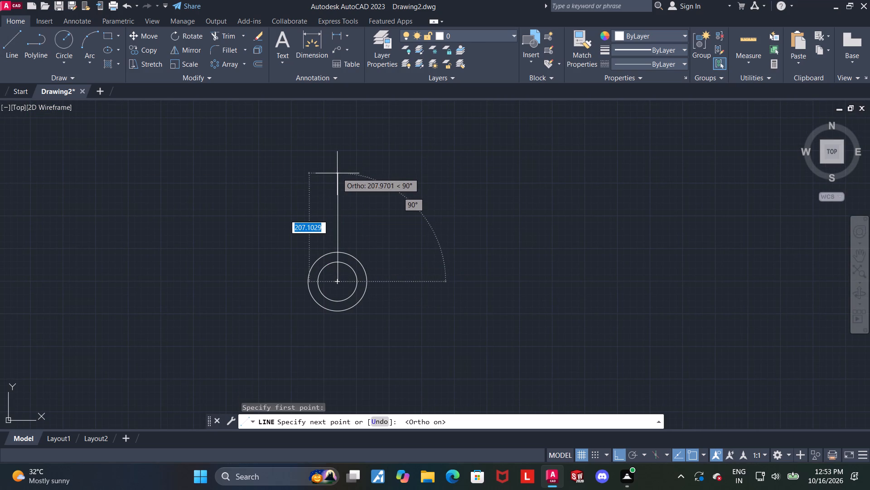
{"action": "key", "text": "2"}
{"action": "type", "text": "25"}
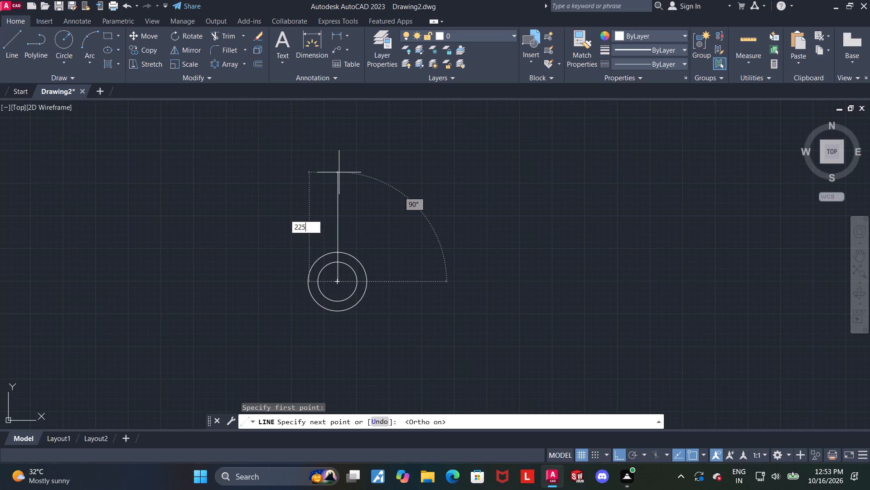
{"action": "key", "text": "Return"}
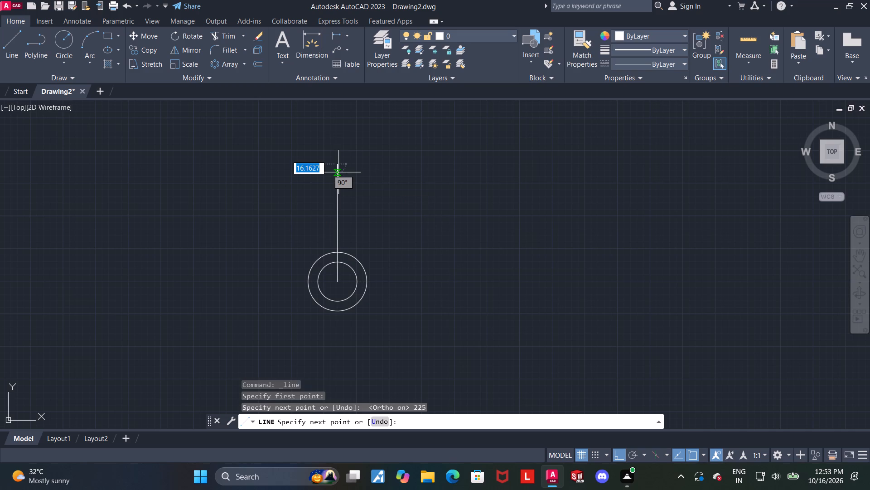
{"action": "key", "text": "Escape"}
{"action": "key", "text": "Escape"}
Draw a circle of radius 56.25 centred on the upper end of the vertical line.
{"action": "left_click", "coordinate": [54, 42]}
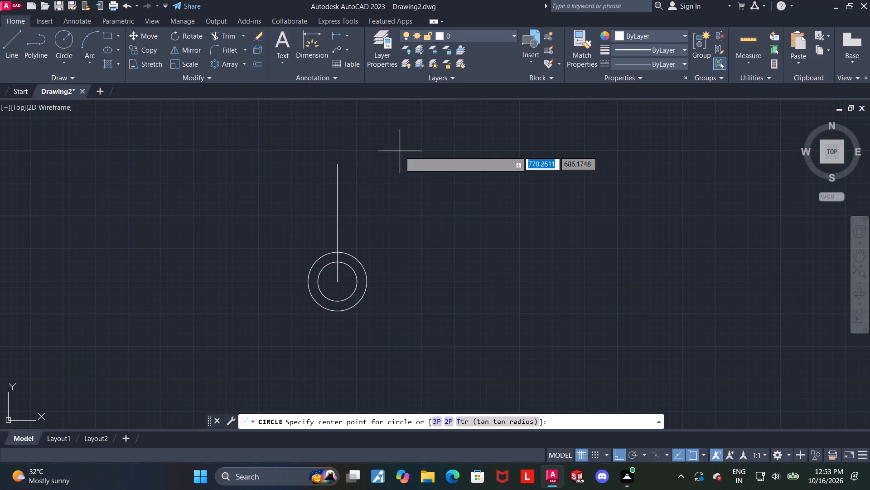
{"action": "left_click", "coordinate": [339, 164]}
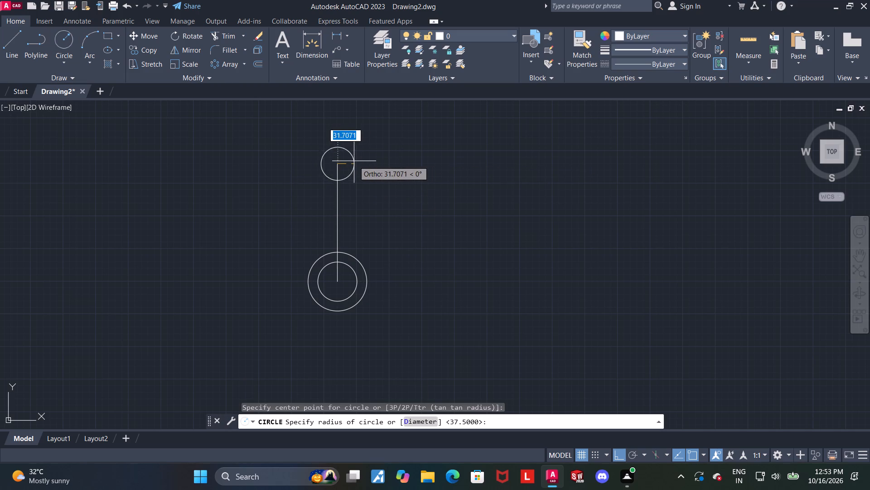
{"action": "type", "text": "56.25"}
{"action": "key", "text": "Return"}
{"action": "key", "text": "Escape"}
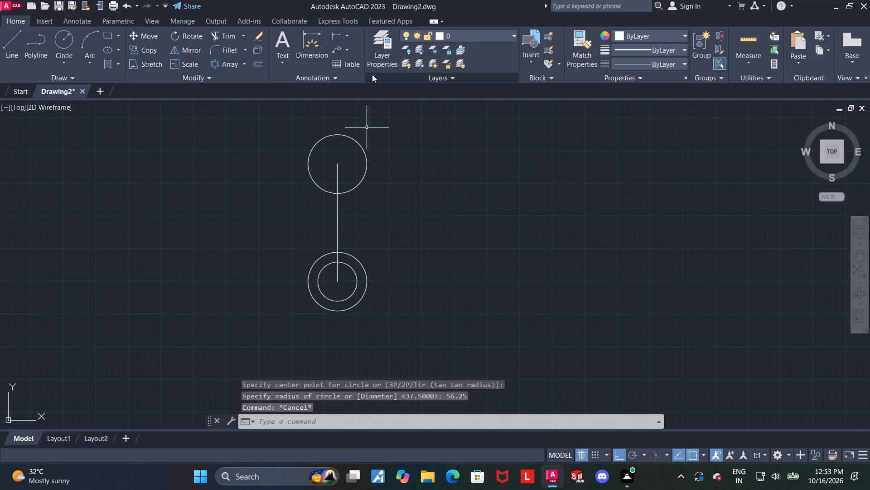
Draw a concentric circle of radius 37.5 at the centre of the upper circle.
{"action": "left_click", "coordinate": [61, 35]}
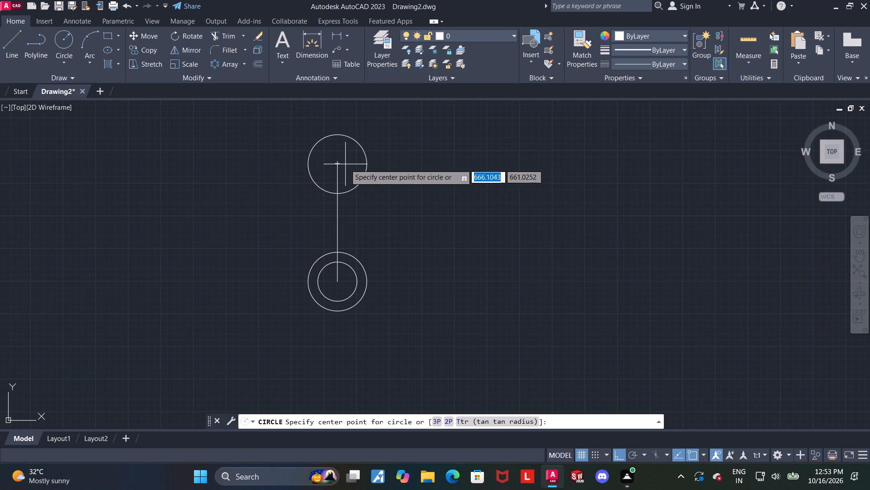
{"action": "left_click", "coordinate": [338, 164]}
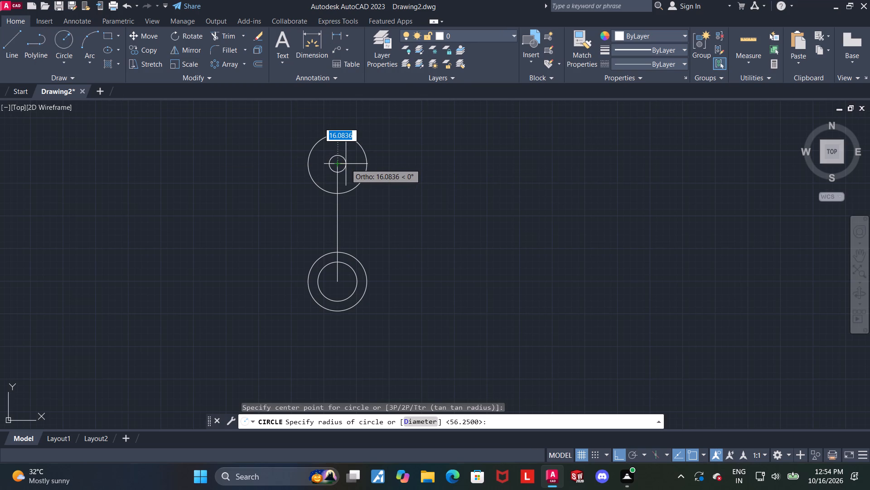
{"action": "key", "text": "3"}
{"action": "type", "text": "7.5"}
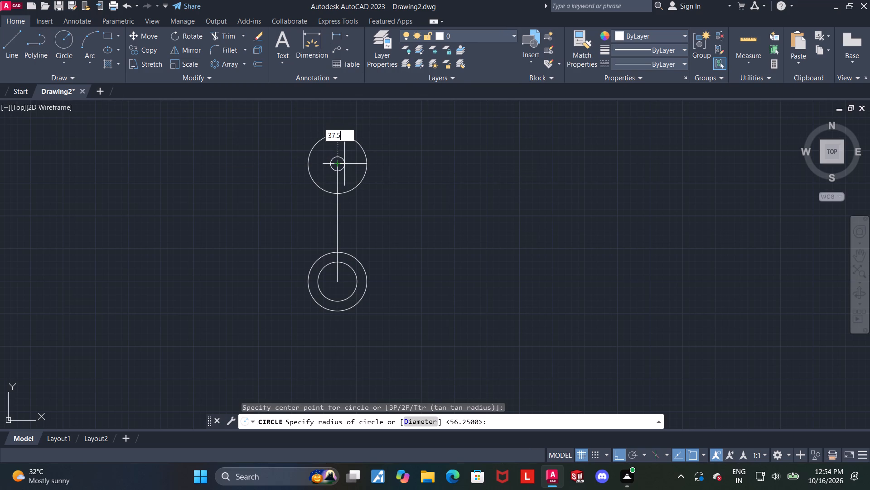
{"action": "key", "text": "Return"}
{"action": "key", "text": "Escape"}
Offset the vertical centre line by 56.25 to both sides so the copies join the outer circles.
{"action": "scroll", "coordinate": [368, 171], "scroll_direction": "down", "scroll_amount": 1}
{"action": "scroll", "coordinate": [387, 186], "scroll_direction": "up", "scroll_amount": 1}
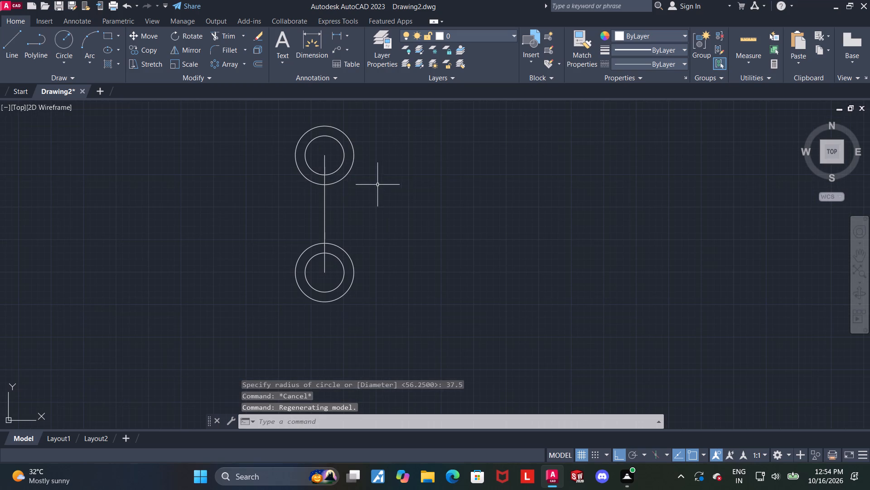
{"action": "left_click", "coordinate": [325, 209]}
{"action": "type", "text": "offset"}
{"action": "key", "text": "Return"}
{"action": "key", "text": "Return"}
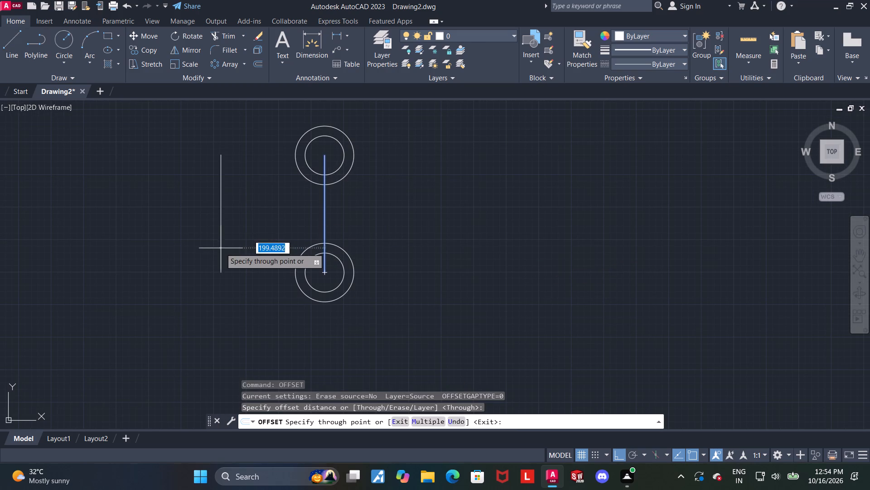
{"action": "type", "text": "56.25"}
{"action": "key", "text": "Return"}
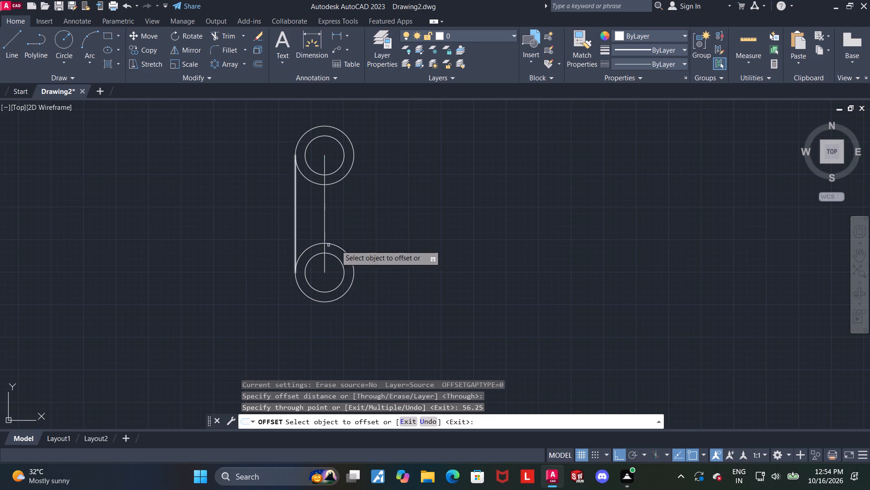
{"action": "left_click", "coordinate": [325, 225]}
{"action": "key", "text": "5"}
{"action": "key", "text": "6"}
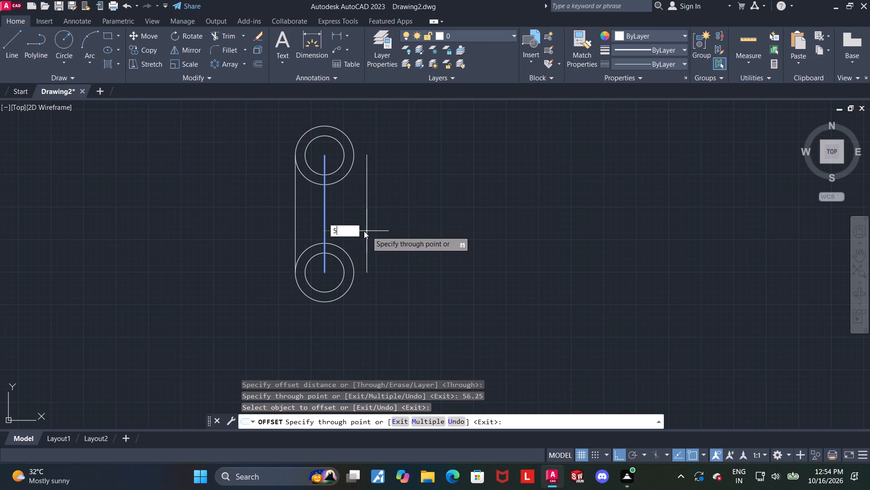
{"action": "type", "text": ".25"}
{"action": "key", "text": "Return"}
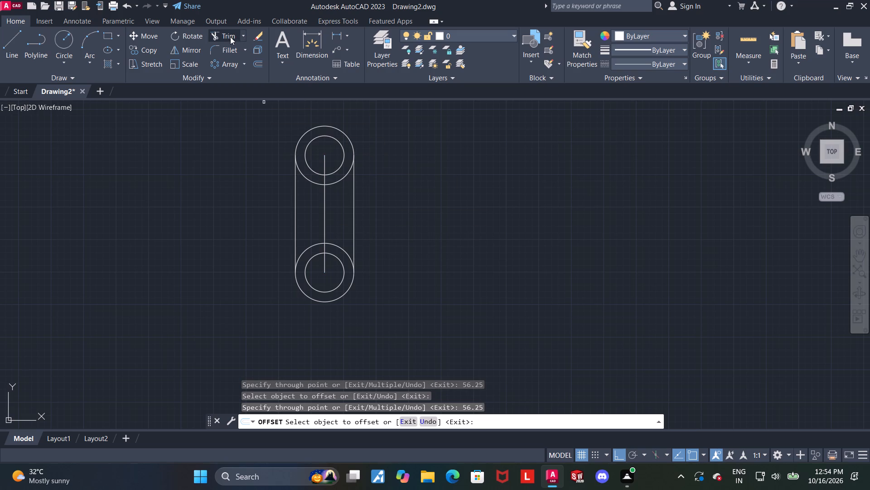
Trim away the vertical centre line and the inward-facing arcs of both outer circles, leaving a slot-shaped outline.
{"action": "left_click", "coordinate": [224, 37]}
{"action": "left_click", "coordinate": [324, 159]}
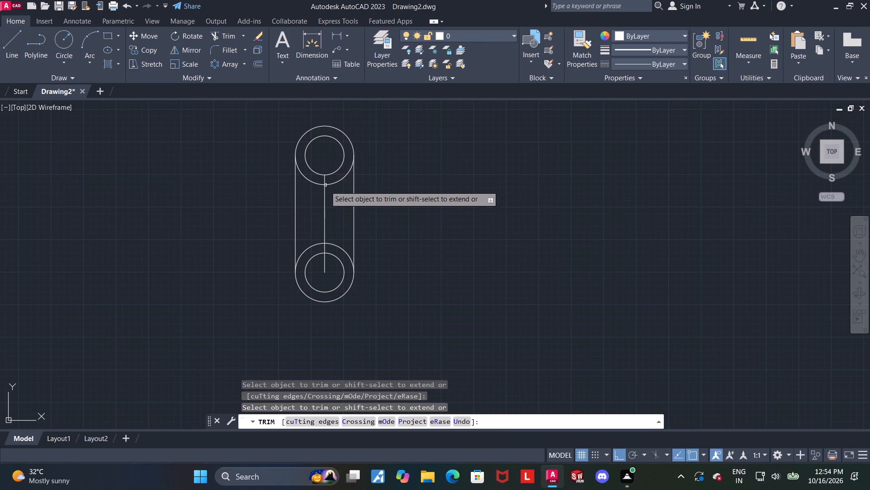
{"action": "left_click", "coordinate": [324, 196]}
{"action": "left_click", "coordinate": [325, 181]}
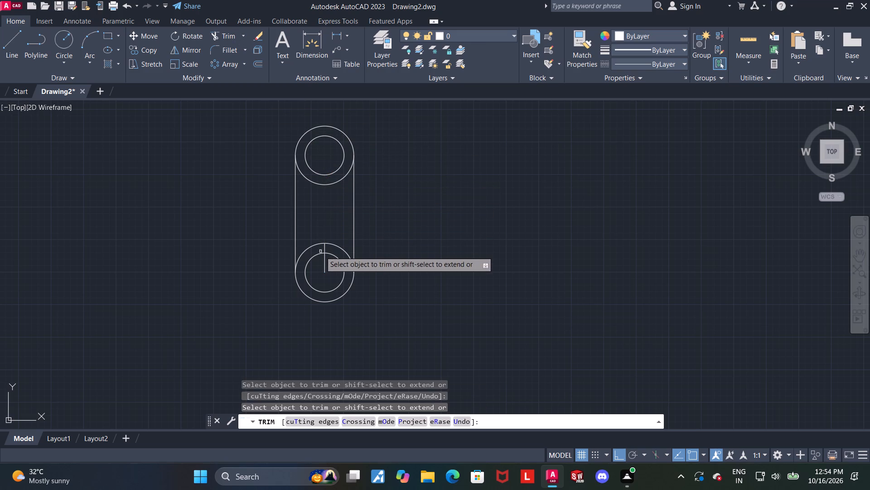
{"action": "left_click", "coordinate": [325, 248]}
{"action": "left_click", "coordinate": [323, 267]}
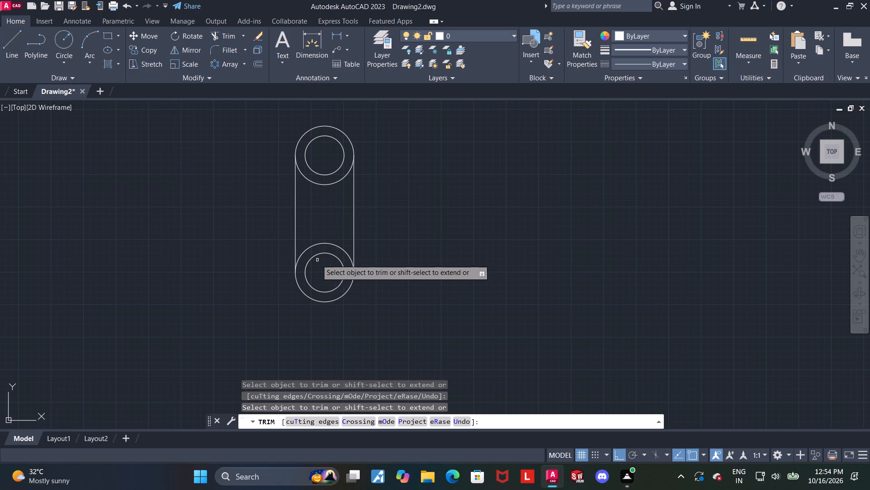
{"action": "left_click", "coordinate": [321, 244]}
{"action": "left_click", "coordinate": [329, 184]}
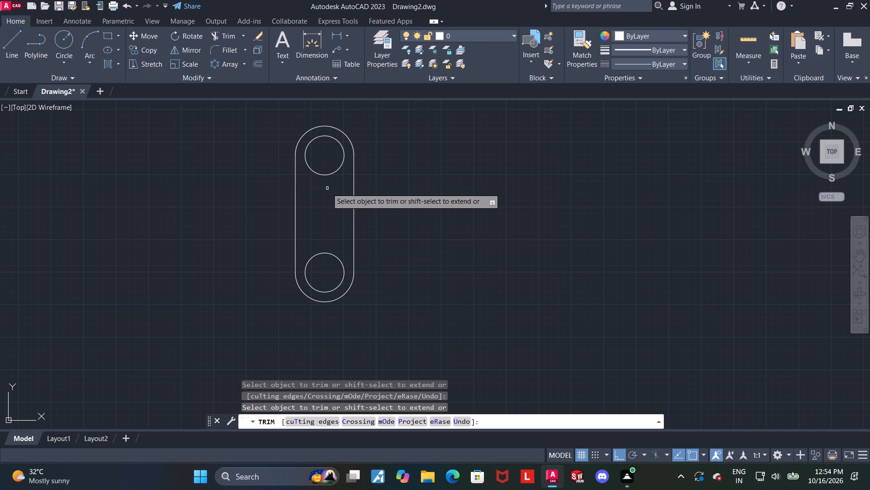
{"action": "scroll", "coordinate": [326, 191], "scroll_direction": "down", "scroll_amount": 1}
{"action": "key", "text": "Escape"}
Draw a vertical line from the lower hole's centre to the upper hole's centre.
{"action": "scroll", "coordinate": [361, 218], "scroll_direction": "up", "scroll_amount": 1}
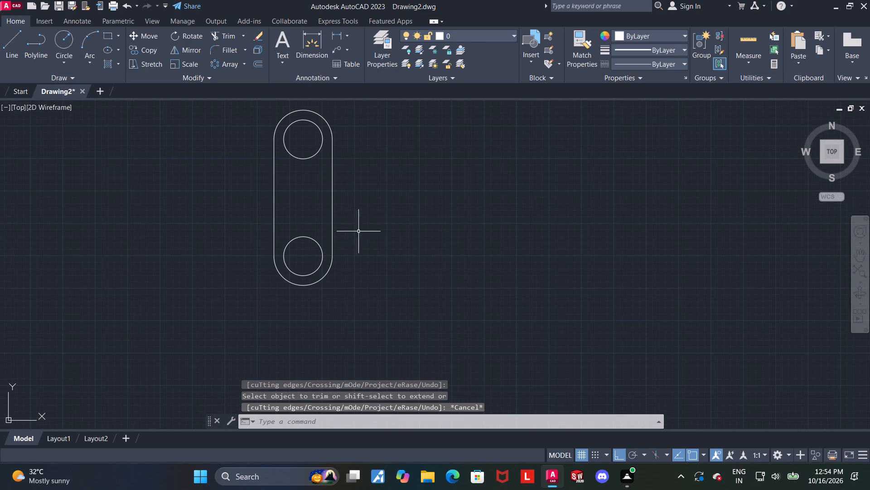
{"action": "middle_click_drag", "start_coordinate": [371, 225], "coordinate": [360, 243]}
{"action": "left_click", "coordinate": [14, 42]}
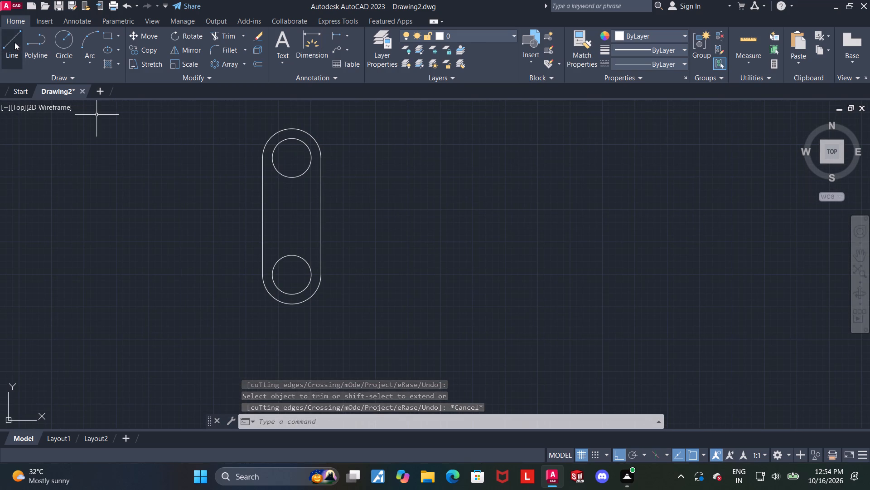
{"action": "left_click", "coordinate": [293, 275]}
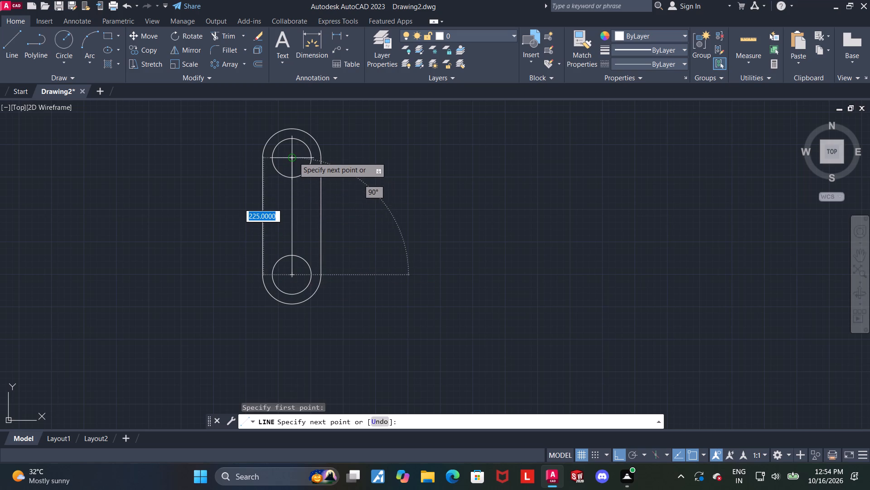
{"action": "left_click", "coordinate": [294, 157]}
{"action": "key", "text": "Escape"}
{"action": "key", "text": "Escape"}
{"action": "key", "text": "Escape"}
Draw a horizontal line 271 long to the right from the midpoint of the vertical centre line.
{"action": "left_click", "coordinate": [10, 50]}
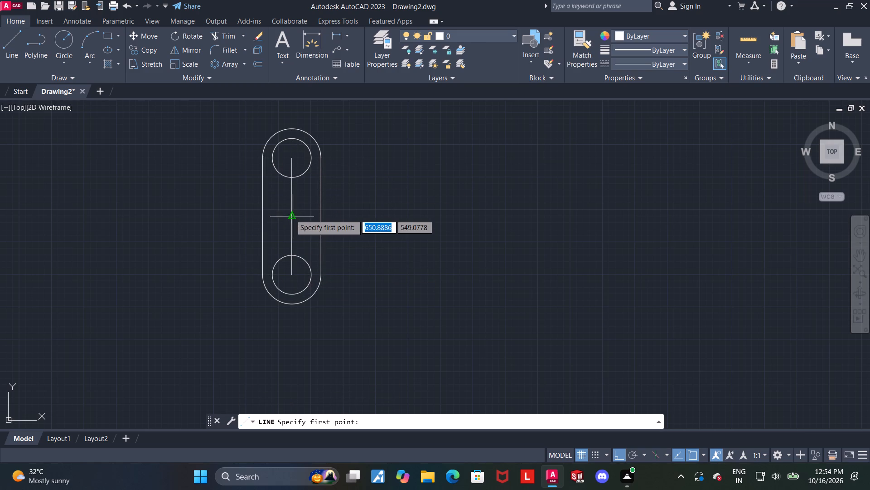
{"action": "left_click", "coordinate": [290, 215]}
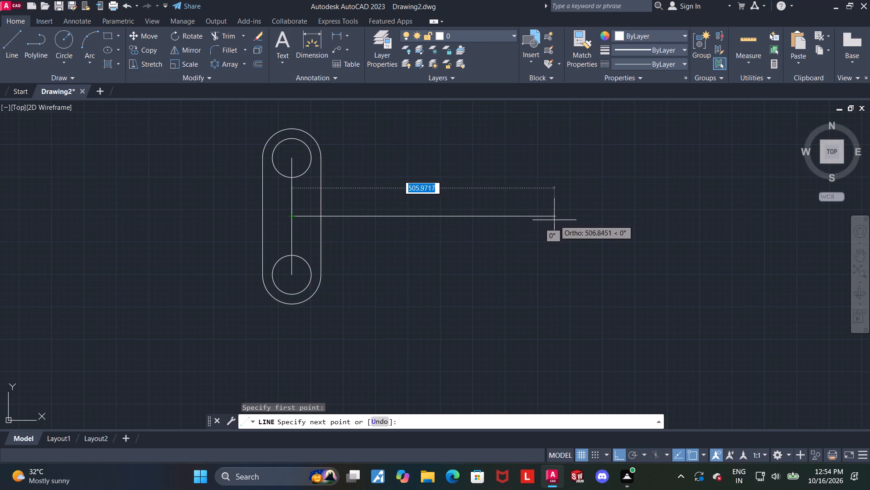
{"action": "key", "text": "2"}
{"action": "key", "text": "7"}
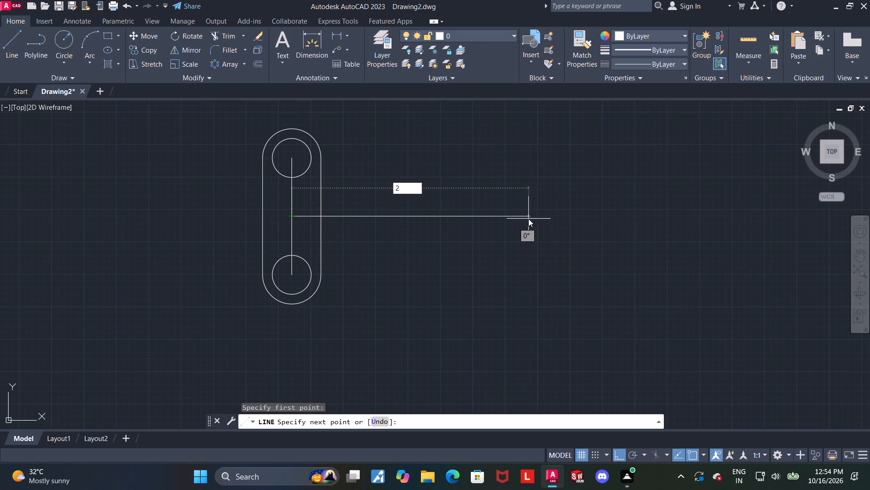
{"action": "key", "text": "1"}
{"action": "key", "text": "Return"}
{"action": "key", "text": "Escape"}
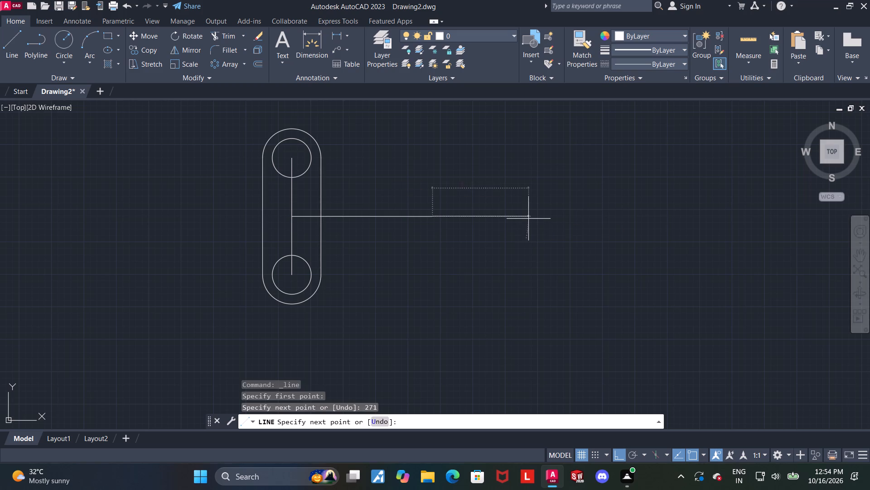
Draw a circle of diameter 150 centred on the free end of the horizontal line.
{"action": "scroll", "coordinate": [496, 221], "scroll_direction": "up", "scroll_amount": 1}
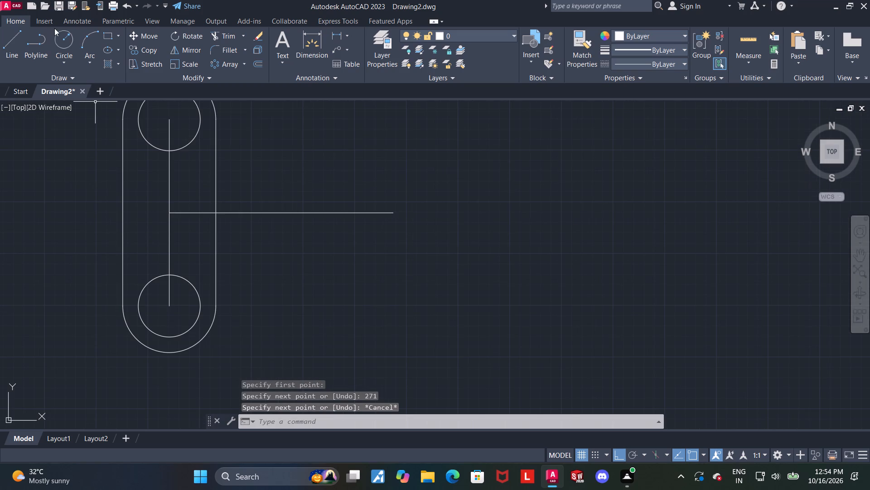
{"action": "left_click", "coordinate": [62, 40]}
{"action": "left_click", "coordinate": [393, 214]}
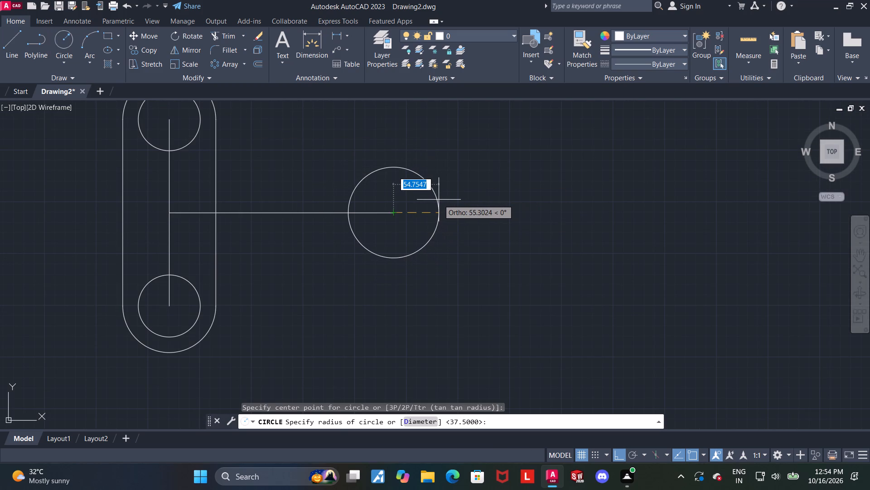
{"action": "key", "text": "d"}
{"action": "key", "text": "Return"}
{"action": "type", "text": "15"}
{"action": "key", "text": "0"}
{"action": "key", "text": "Return"}
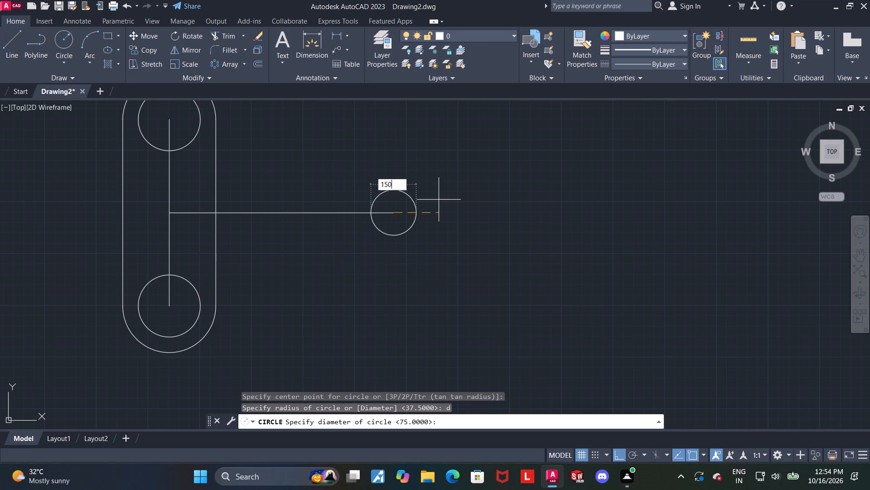
{"action": "key", "text": "Escape"}
Draw a circle of diameter 262.5 concentric with the 150 diameter circle.
{"action": "scroll", "coordinate": [445, 202], "scroll_direction": "down", "scroll_amount": 1}
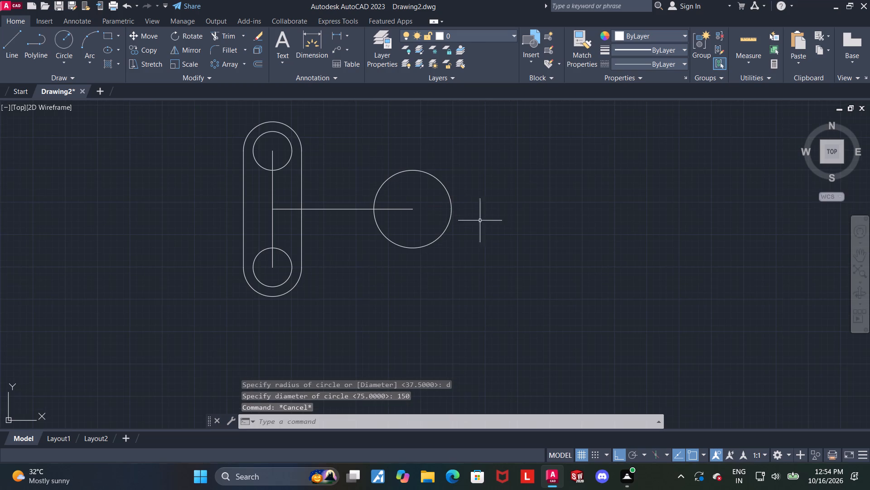
{"action": "middle_click_drag", "start_coordinate": [485, 211], "coordinate": [477, 230]}
{"action": "middle_click_drag", "start_coordinate": [484, 214], "coordinate": [476, 223]}
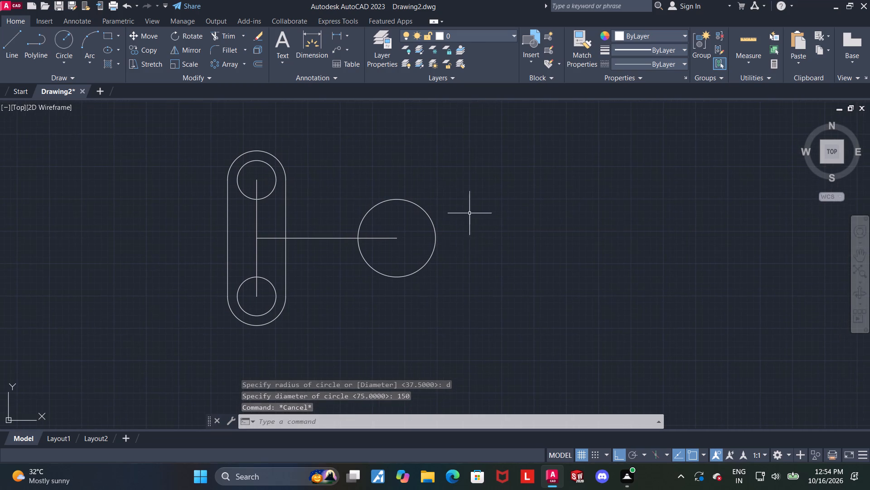
{"action": "left_click", "coordinate": [71, 42]}
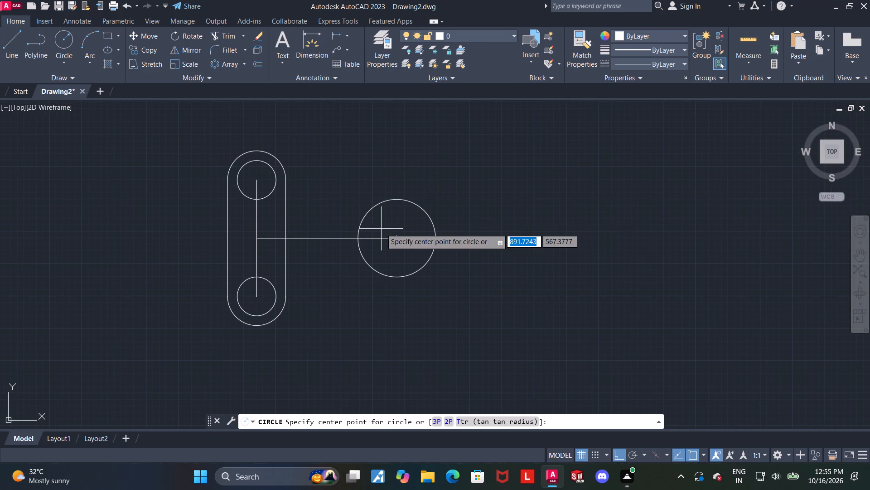
{"action": "left_click", "coordinate": [395, 238]}
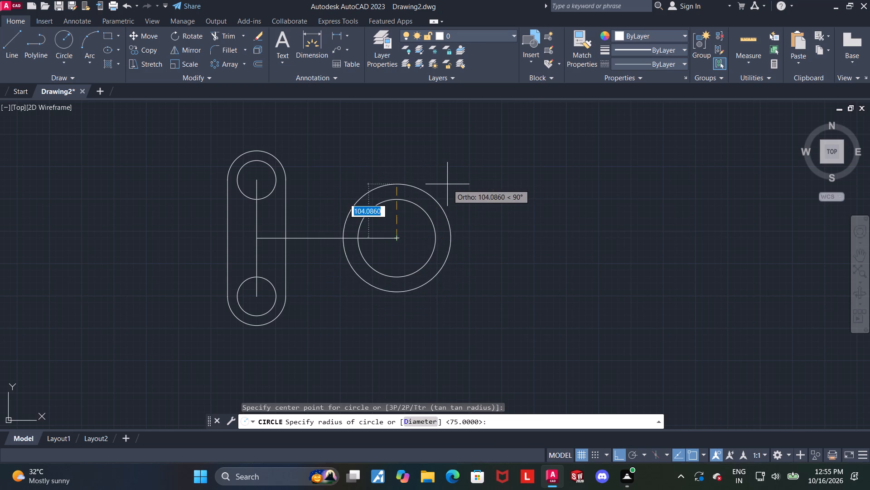
{"action": "scroll", "coordinate": [443, 185], "scroll_direction": "down", "scroll_amount": 1}
{"action": "scroll", "coordinate": [440, 185], "scroll_direction": "up", "scroll_amount": 1}
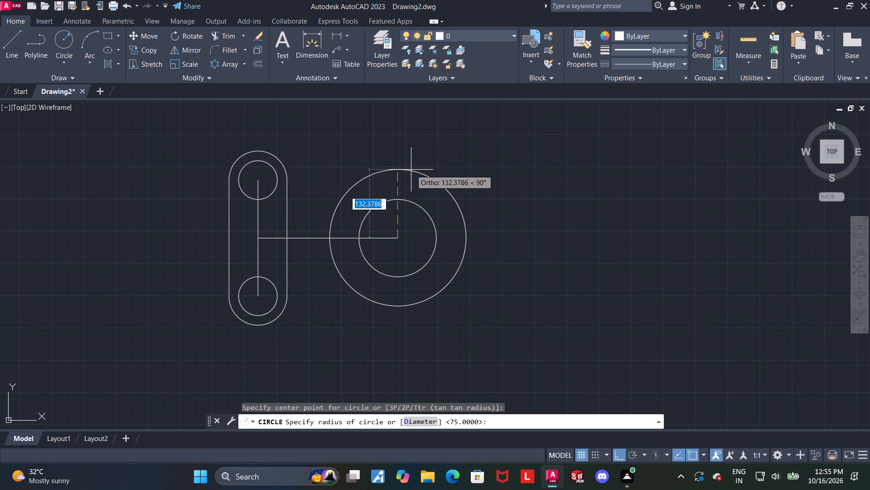
{"action": "key", "text": "d"}
{"action": "key", "text": "Return"}
{"action": "type", "text": "26"}
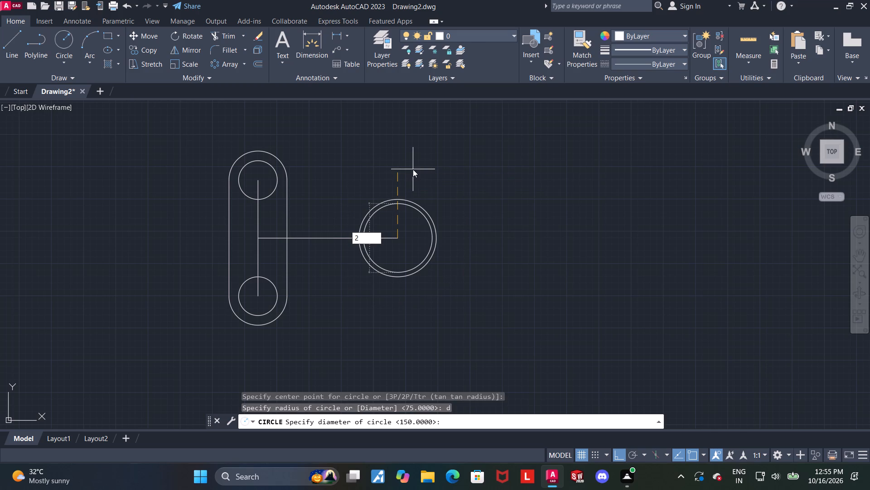
{"action": "type", "text": "2."}
{"action": "key", "text": "5"}
{"action": "key", "text": "Return"}
{"action": "key", "text": "Escape"}
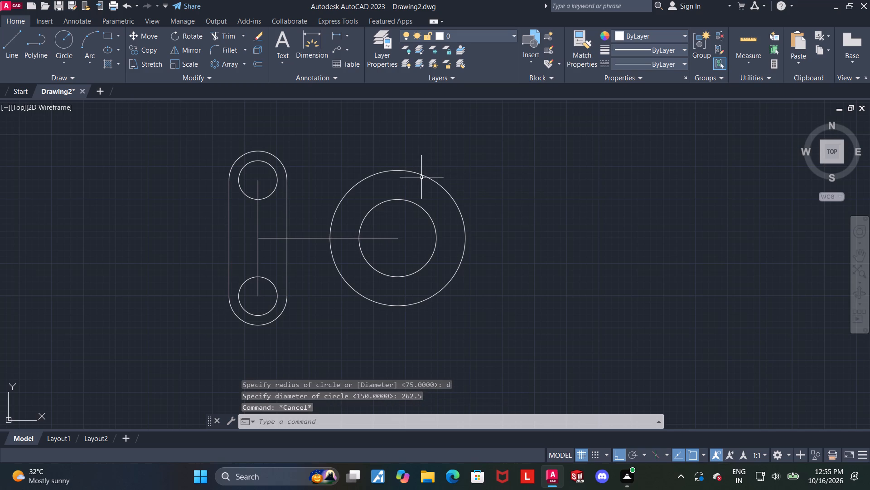
Select the 262.5 diameter circle and load the ACAD_ISO04W100 (ISO long-dash dot) linetype into the drawing.
{"action": "left_click", "coordinate": [421, 177]}
{"action": "key", "text": "Escape"}
{"action": "left_click", "coordinate": [436, 183]}
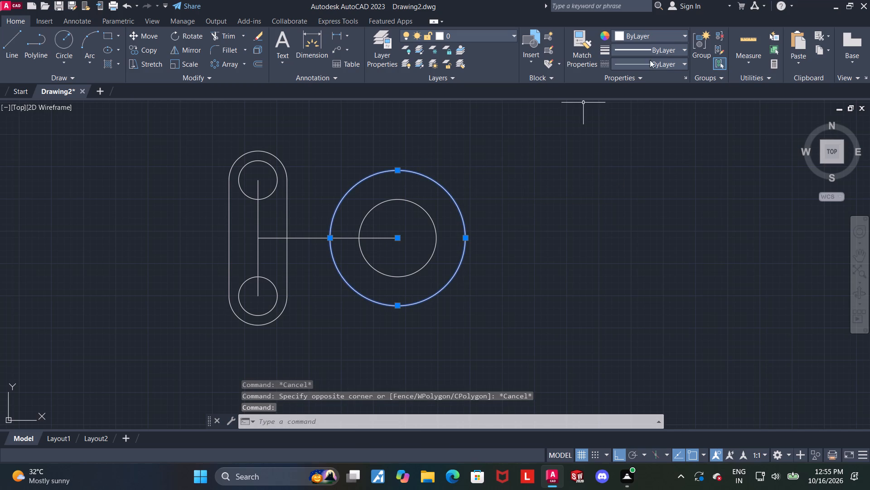
{"action": "left_click", "coordinate": [661, 60]}
{"action": "left_click", "coordinate": [646, 122]}
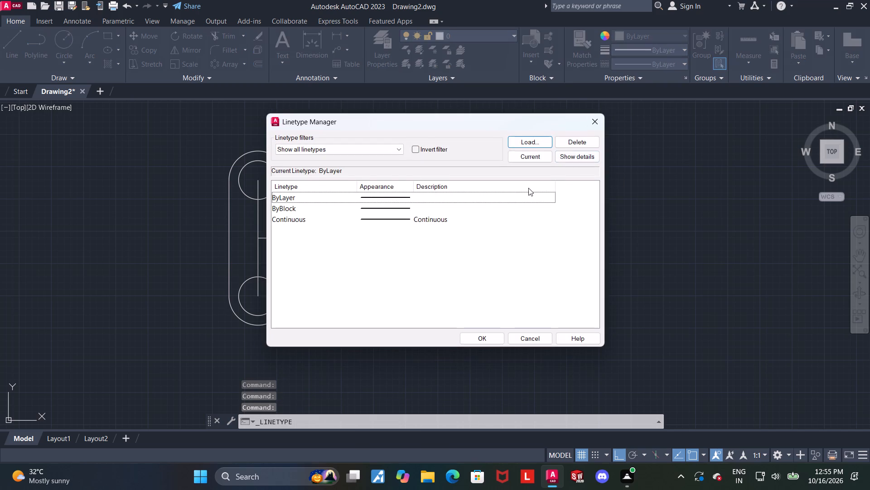
{"action": "left_click", "coordinate": [537, 144]}
{"action": "double_click", "coordinate": [452, 235]}
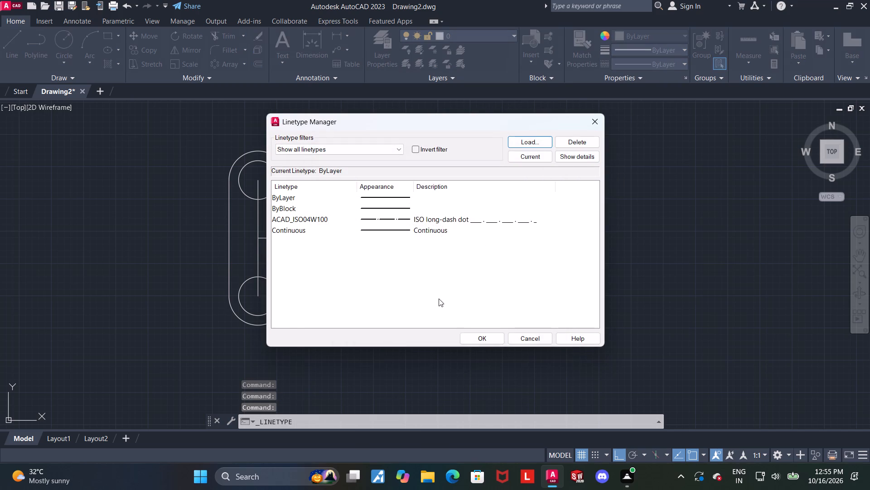
{"action": "left_click", "coordinate": [469, 335]}
Give the selected outer circle the ACAD_ISO04W100 linetype and the cyan index colour.
{"action": "left_click", "coordinate": [456, 203]}
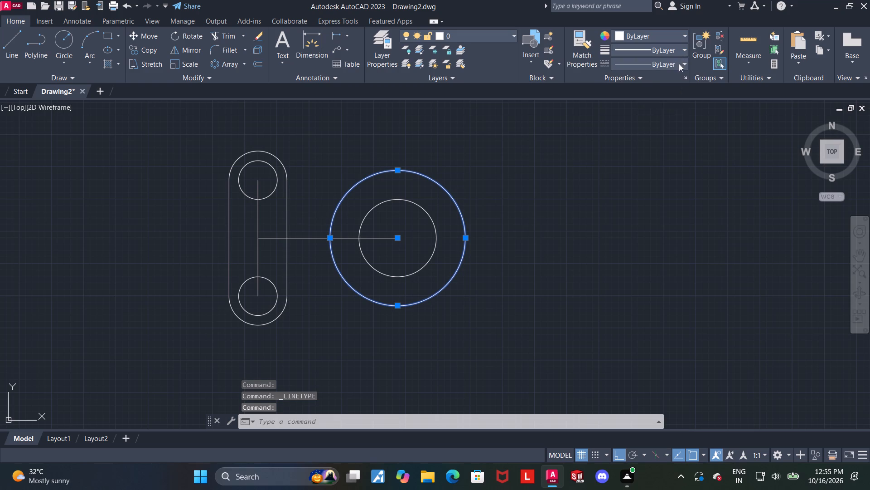
{"action": "left_click", "coordinate": [679, 64]}
{"action": "left_click", "coordinate": [670, 103]}
{"action": "left_click", "coordinate": [661, 33]}
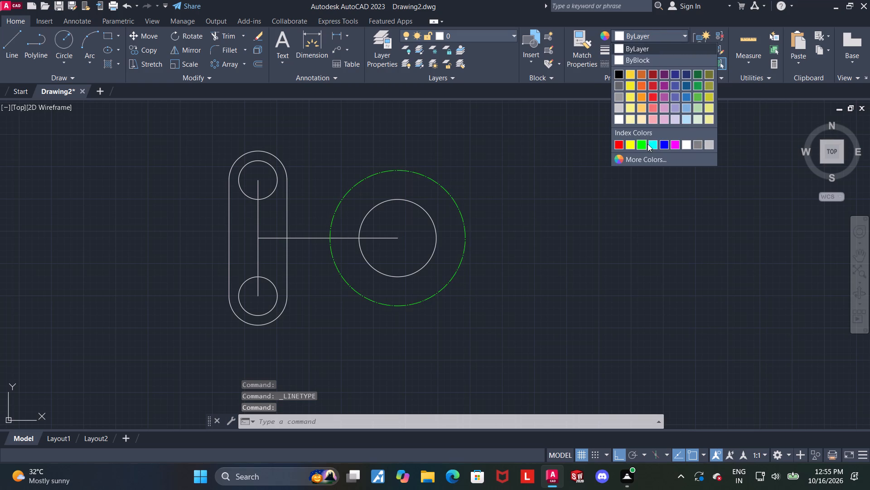
{"action": "left_click", "coordinate": [650, 144]}
{"action": "scroll", "coordinate": [591, 181], "scroll_direction": "down", "scroll_amount": 2}
{"action": "key", "text": "Escape"}
Mirror the slot outline and its two holes about the vertical axis through the concentric circles' centre, keeping the source objects.
{"action": "scroll", "coordinate": [579, 186], "scroll_direction": "up", "scroll_amount": 2}
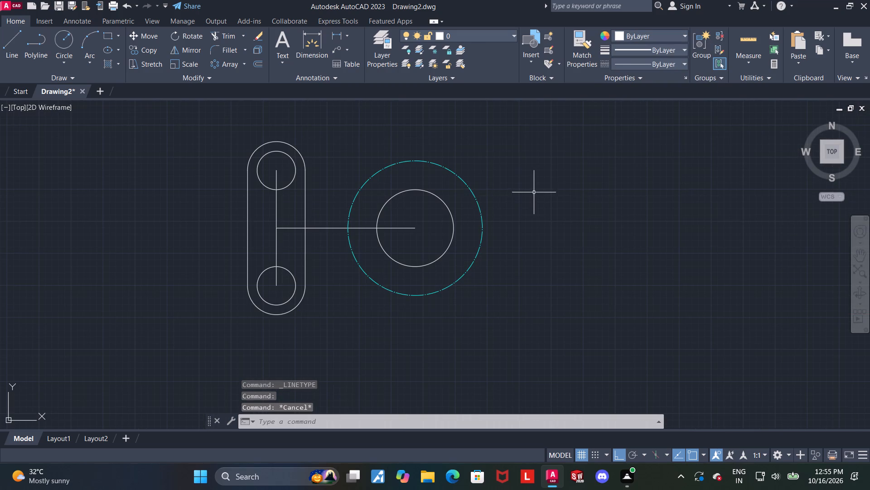
{"action": "middle_click_drag", "start_coordinate": [535, 192], "coordinate": [538, 216]}
{"action": "scroll", "coordinate": [548, 195], "scroll_direction": "up", "scroll_amount": 1}
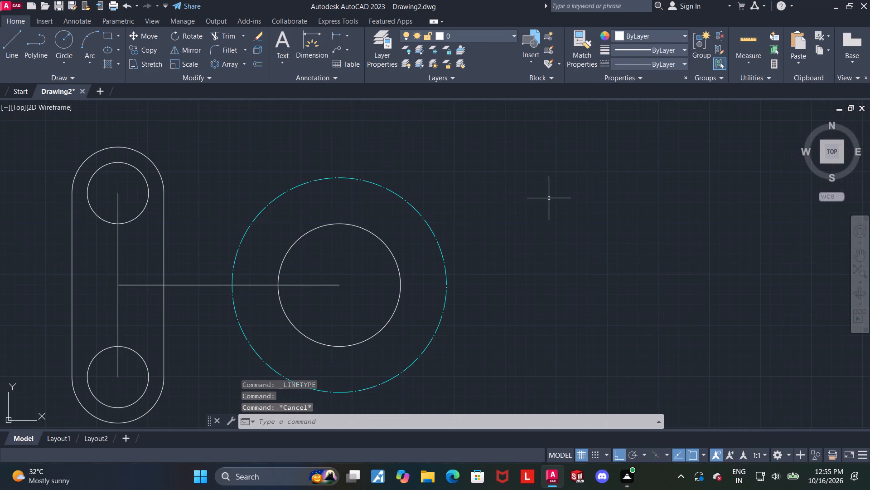
{"action": "middle_click_drag", "start_coordinate": [548, 205], "coordinate": [577, 205]}
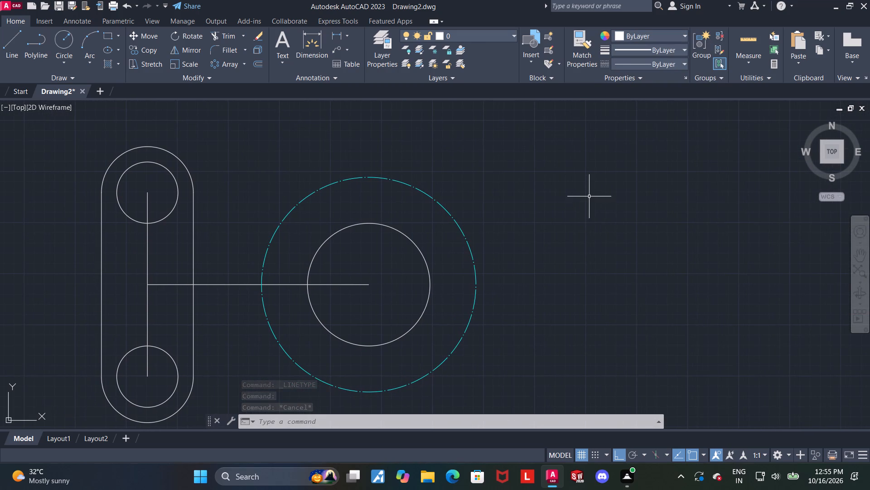
{"action": "scroll", "coordinate": [561, 206], "scroll_direction": "down", "scroll_amount": 1}
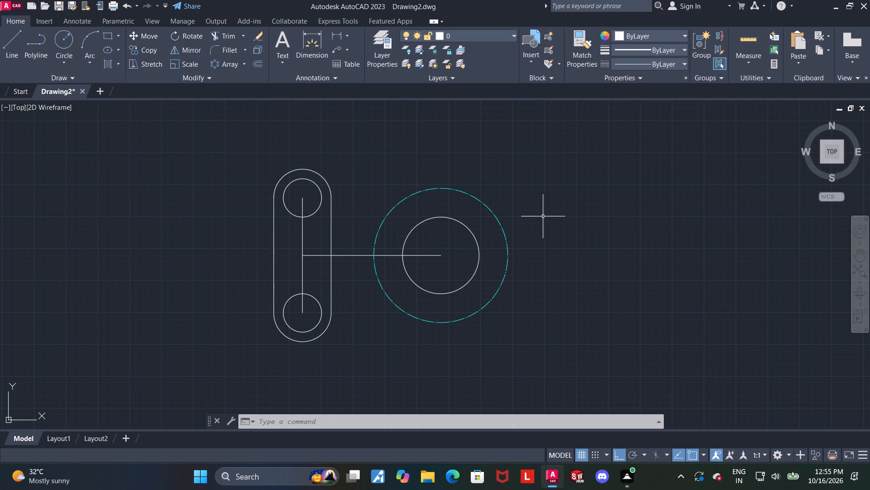
{"action": "middle_click_drag", "start_coordinate": [542, 217], "coordinate": [550, 205]}
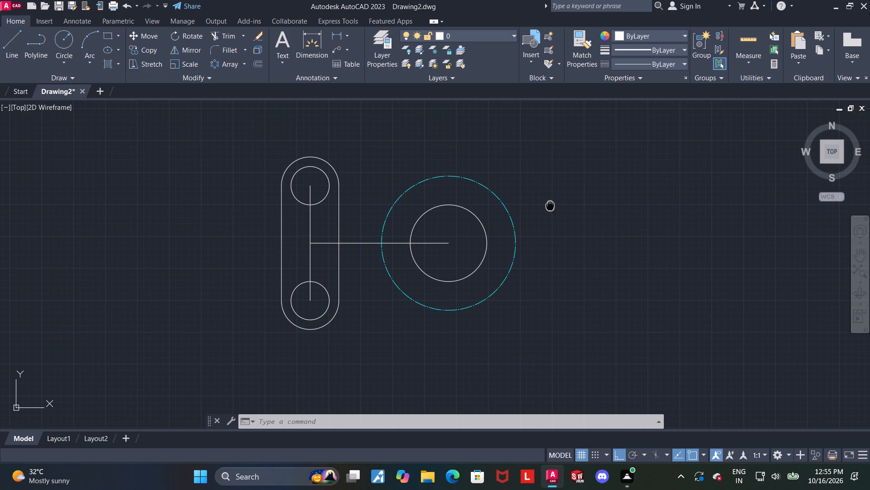
{"action": "middle_click_drag", "start_coordinate": [550, 205], "coordinate": [551, 205]}
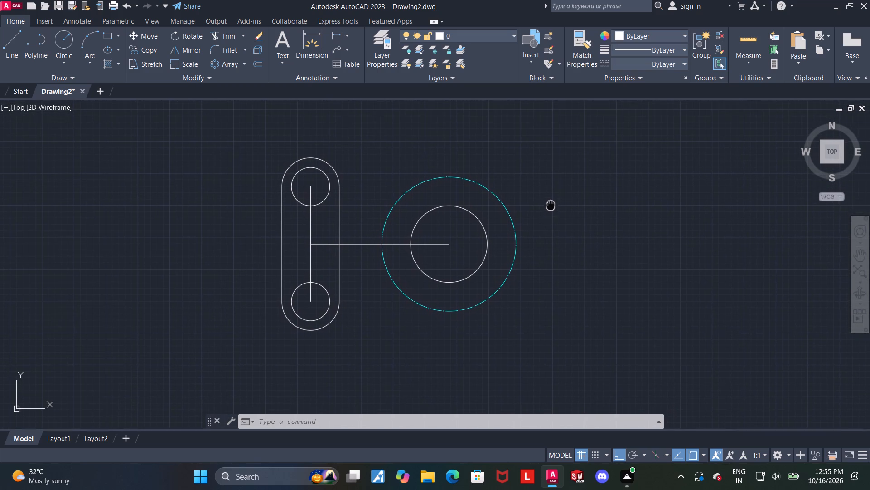
{"action": "left_click", "coordinate": [335, 171]}
{"action": "left_click", "coordinate": [327, 176]}
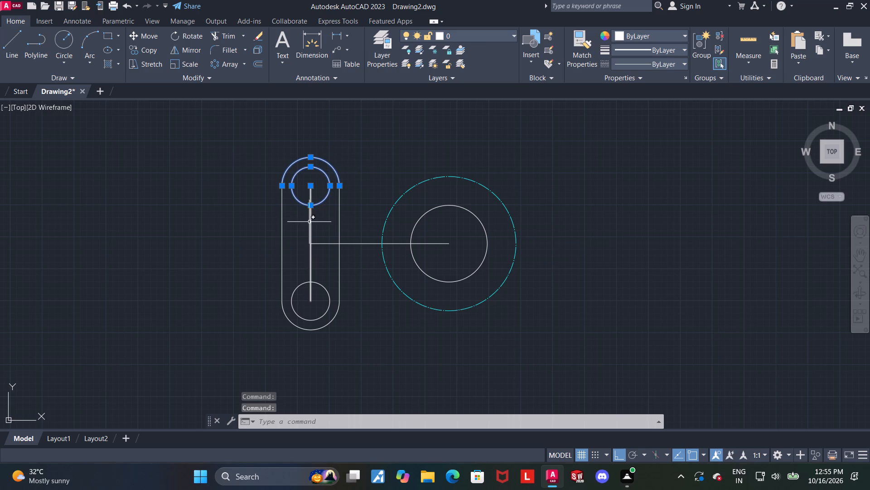
{"action": "left_click", "coordinate": [282, 223]}
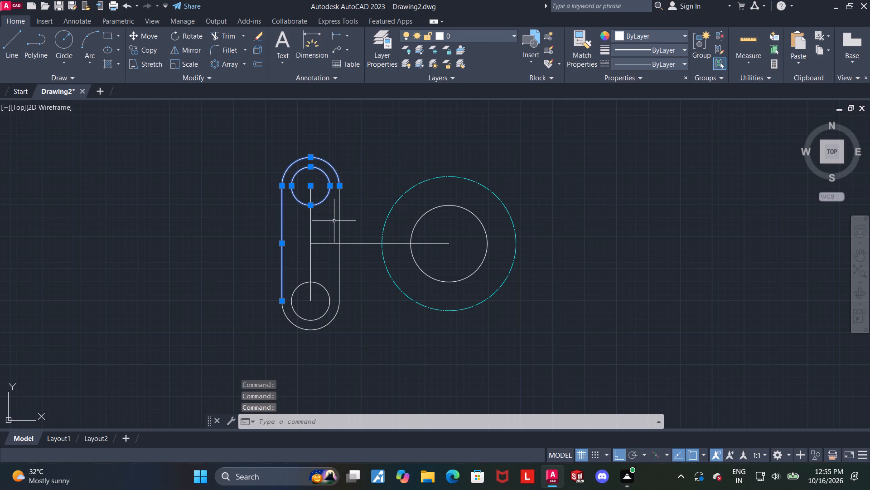
{"action": "left_click", "coordinate": [338, 221]}
{"action": "left_click", "coordinate": [326, 293]}
{"action": "left_click", "coordinate": [331, 326]}
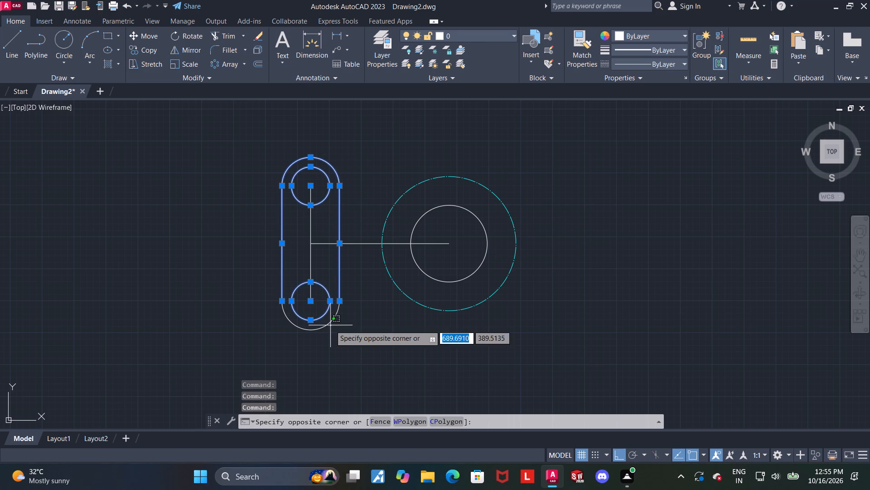
{"action": "left_click", "coordinate": [335, 318]}
{"action": "left_click", "coordinate": [331, 319]}
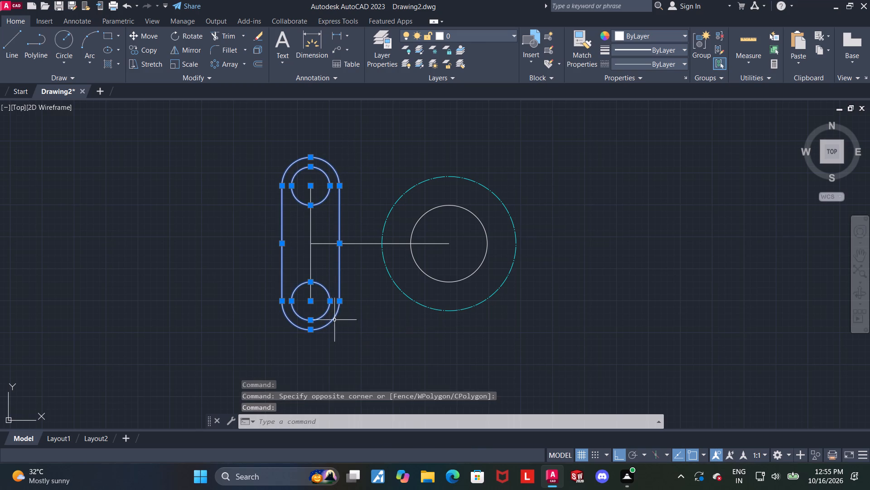
{"action": "left_click", "coordinate": [192, 53]}
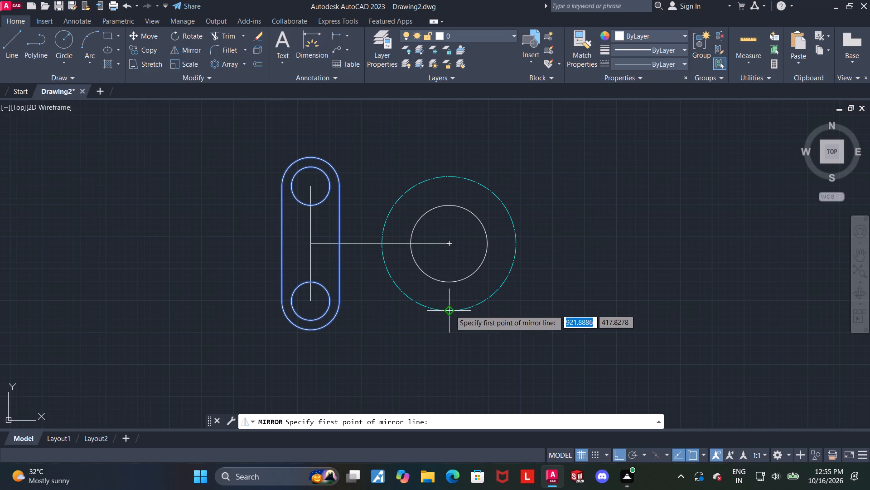
{"action": "left_click", "coordinate": [449, 311]}
{"action": "left_click", "coordinate": [451, 177]}
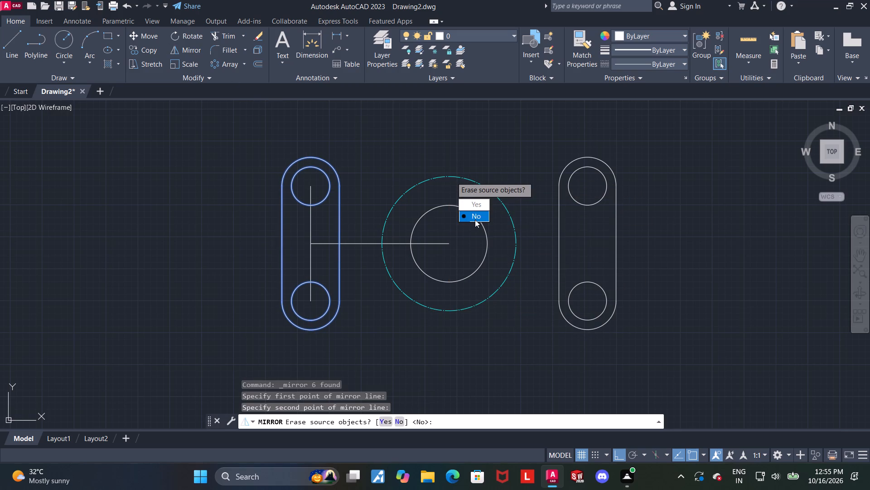
{"action": "left_click_drag", "start_coordinate": [475, 220], "coordinate": [451, 177]}
{"action": "scroll", "coordinate": [651, 225], "scroll_direction": "up", "scroll_amount": 1}
{"action": "scroll", "coordinate": [650, 229], "scroll_direction": "down", "scroll_amount": 1}
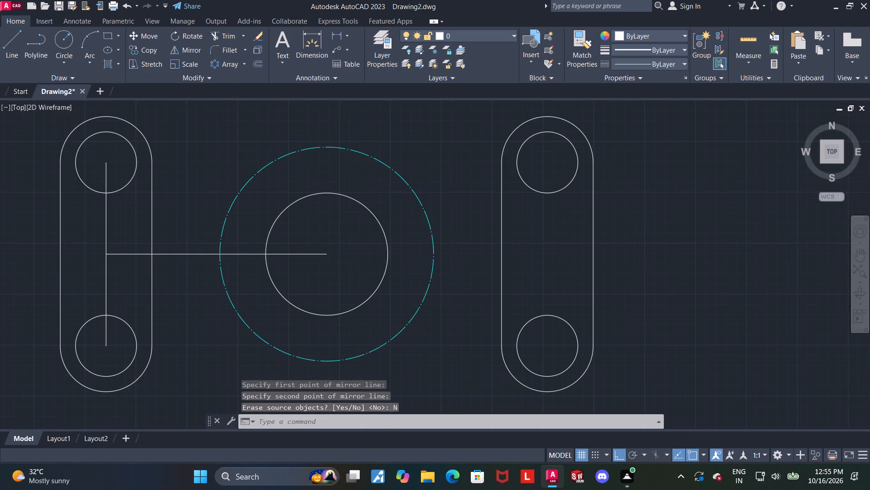
{"action": "key", "text": "Escape"}
{"action": "key", "text": "Escape"}
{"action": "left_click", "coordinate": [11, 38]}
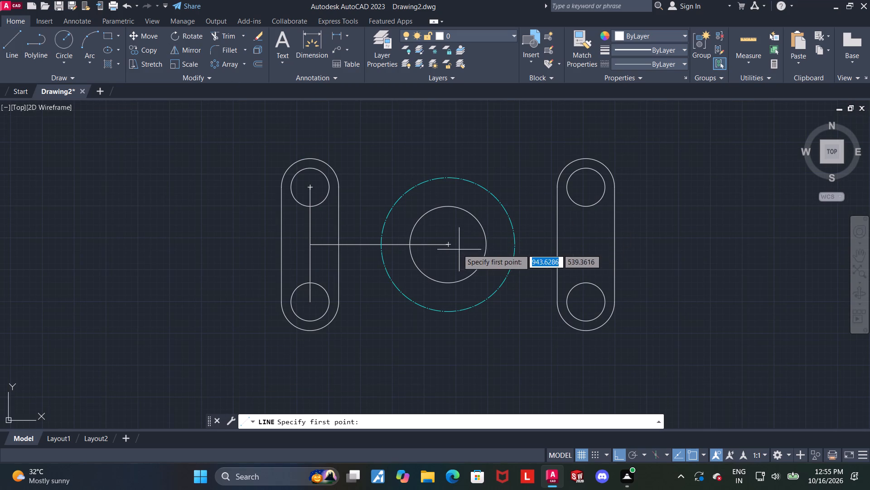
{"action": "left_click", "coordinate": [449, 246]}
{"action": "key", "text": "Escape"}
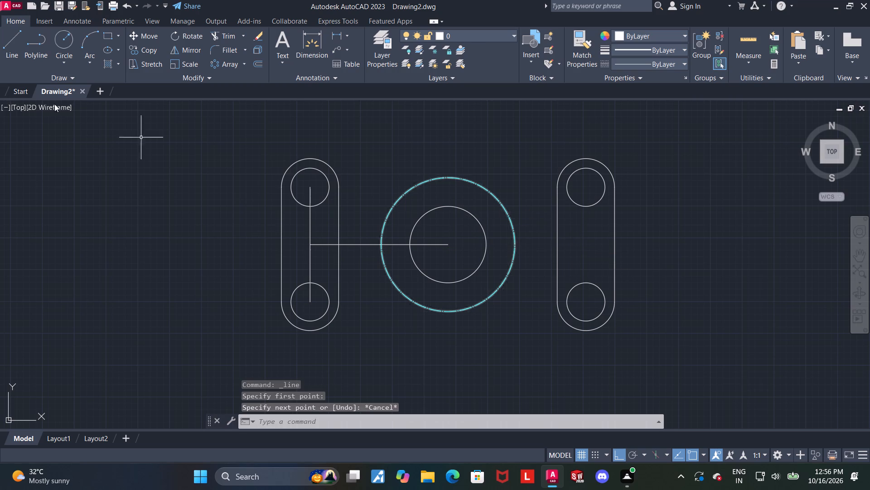
Draw a vertical line from the upper hole's centre to the lower hole's centre in the mirrored slot.
{"action": "left_click", "coordinate": [12, 34]}
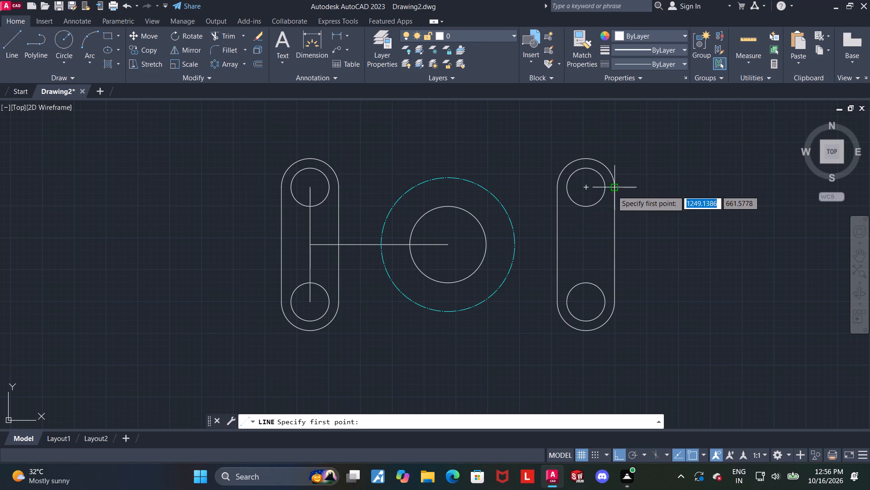
{"action": "left_click", "coordinate": [585, 188]}
{"action": "left_click", "coordinate": [585, 301]}
{"action": "key", "text": "Escape"}
{"action": "key", "text": "Escape"}
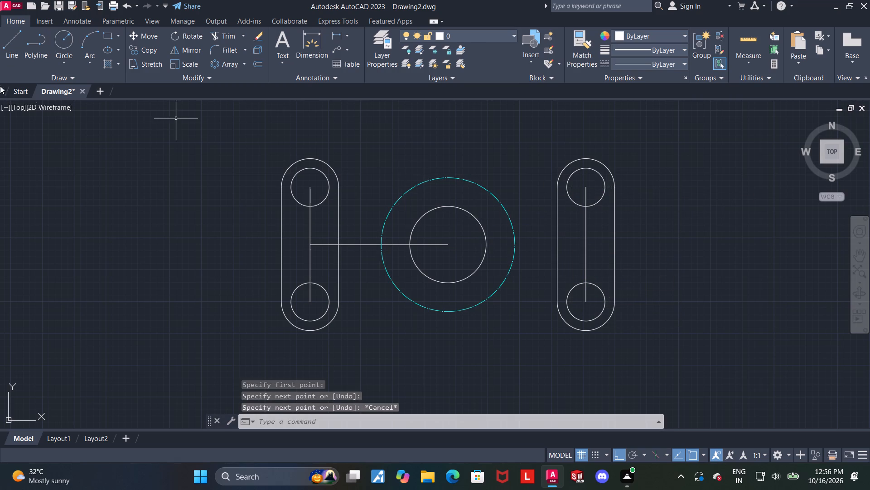
{"action": "key", "text": "Escape"}
Draw a horizontal line from the concentric circles' centre to the midpoint of the mirrored slot's vertical centre line.
{"action": "left_click", "coordinate": [12, 46]}
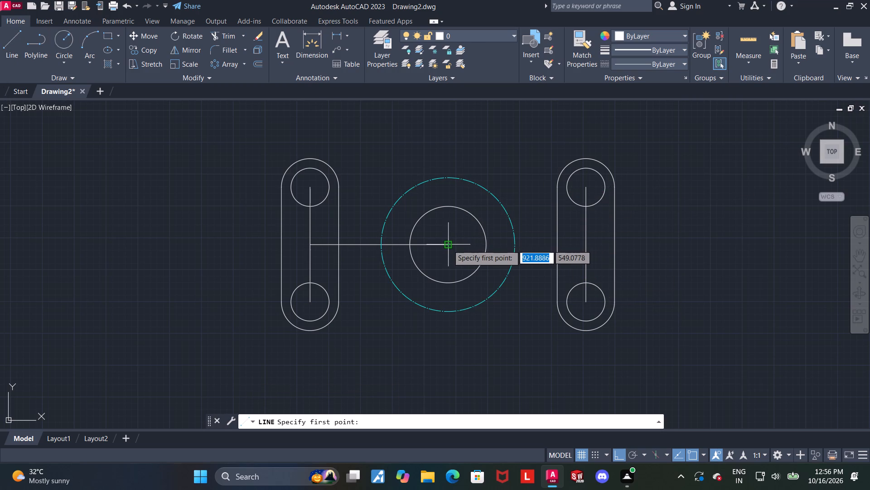
{"action": "left_click", "coordinate": [448, 245]}
{"action": "left_click", "coordinate": [586, 245]}
{"action": "key", "text": "Escape"}
{"action": "key", "text": "Escape"}
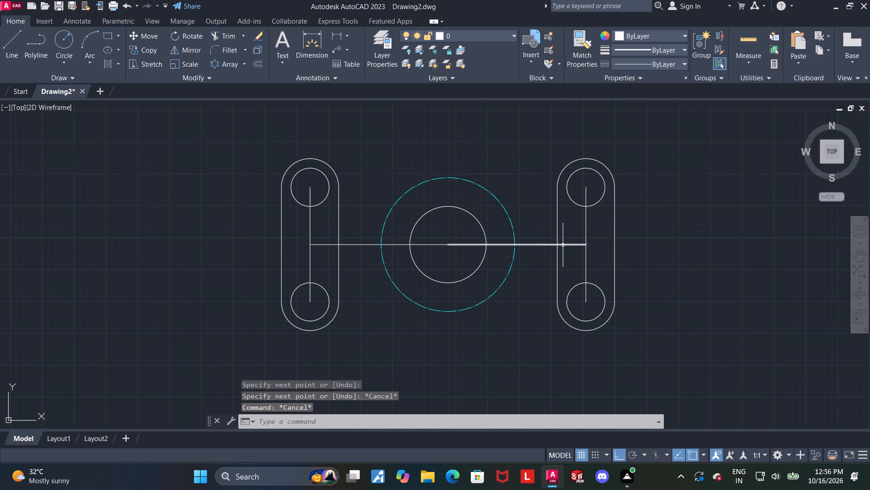
Join the two collinear horizontal centre lines into a single line.
{"action": "left_click", "coordinate": [560, 245]}
{"action": "left_click", "coordinate": [437, 245]}
{"action": "key", "text": "j"}
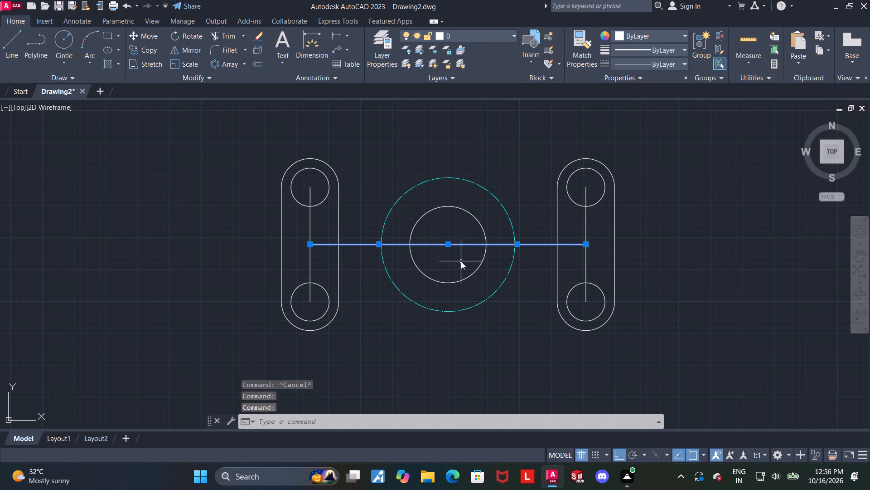
{"action": "key", "text": "Return"}
Set the joined horizontal centre line's linetype to ACAD_ISO04W100 and its colour to cyan.
{"action": "left_click", "coordinate": [461, 261]}
{"action": "left_click", "coordinate": [459, 231]}
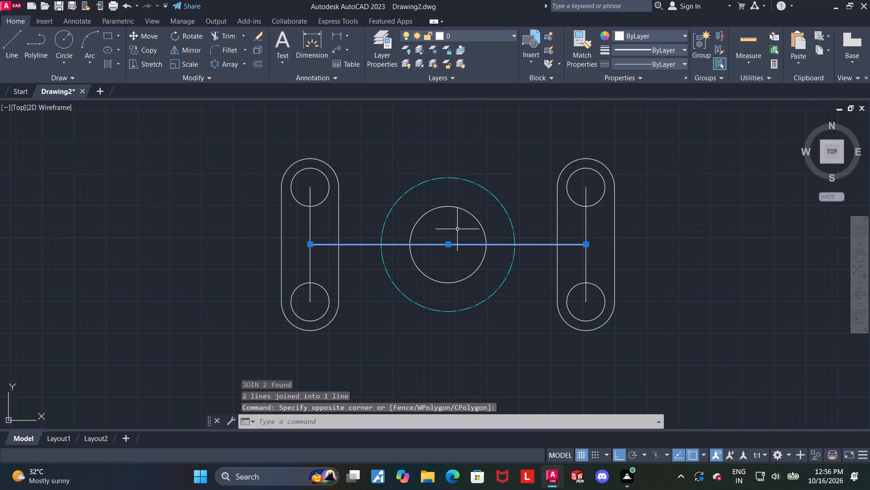
{"action": "left_click", "coordinate": [656, 66]}
{"action": "left_click", "coordinate": [644, 105]}
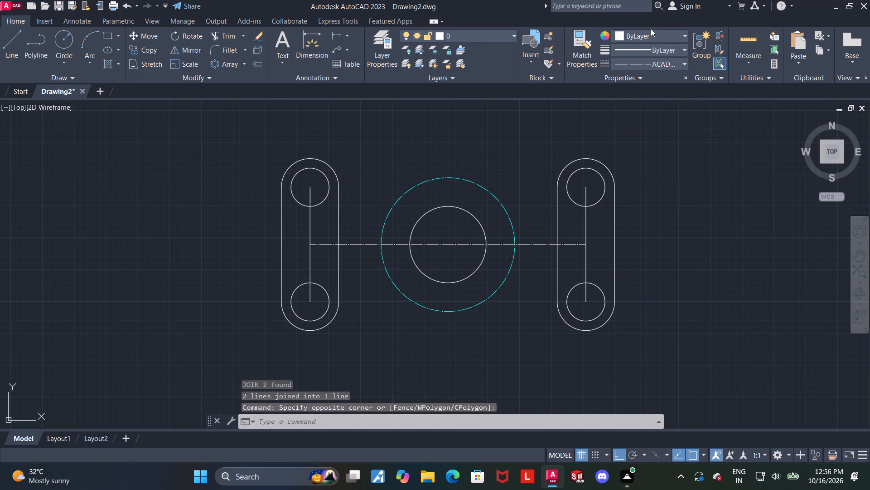
{"action": "left_click", "coordinate": [651, 31]}
{"action": "left_click", "coordinate": [656, 144]}
{"action": "key", "text": "Escape"}
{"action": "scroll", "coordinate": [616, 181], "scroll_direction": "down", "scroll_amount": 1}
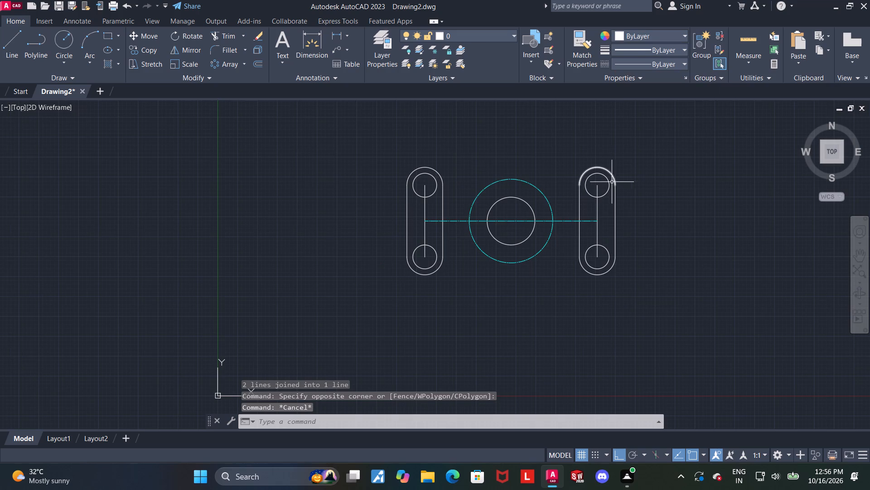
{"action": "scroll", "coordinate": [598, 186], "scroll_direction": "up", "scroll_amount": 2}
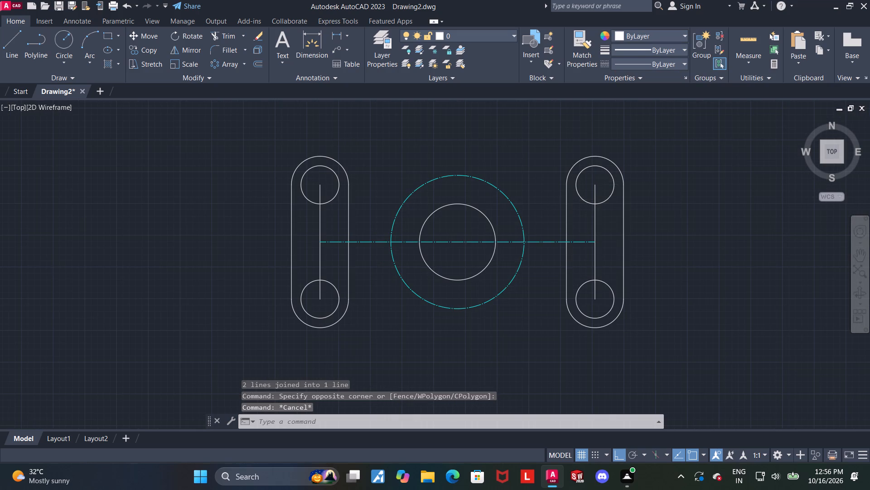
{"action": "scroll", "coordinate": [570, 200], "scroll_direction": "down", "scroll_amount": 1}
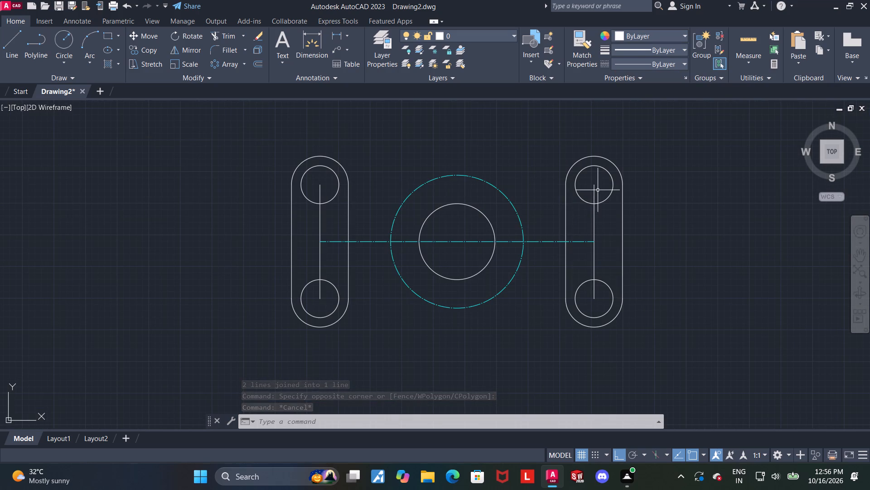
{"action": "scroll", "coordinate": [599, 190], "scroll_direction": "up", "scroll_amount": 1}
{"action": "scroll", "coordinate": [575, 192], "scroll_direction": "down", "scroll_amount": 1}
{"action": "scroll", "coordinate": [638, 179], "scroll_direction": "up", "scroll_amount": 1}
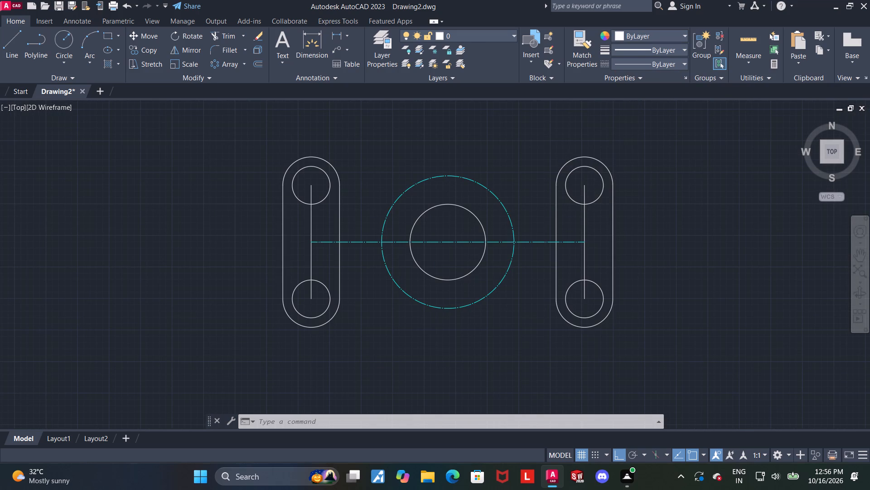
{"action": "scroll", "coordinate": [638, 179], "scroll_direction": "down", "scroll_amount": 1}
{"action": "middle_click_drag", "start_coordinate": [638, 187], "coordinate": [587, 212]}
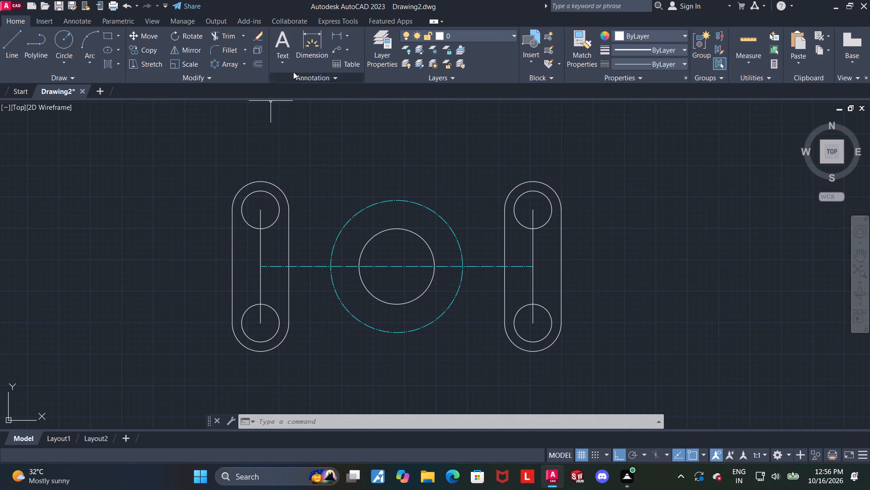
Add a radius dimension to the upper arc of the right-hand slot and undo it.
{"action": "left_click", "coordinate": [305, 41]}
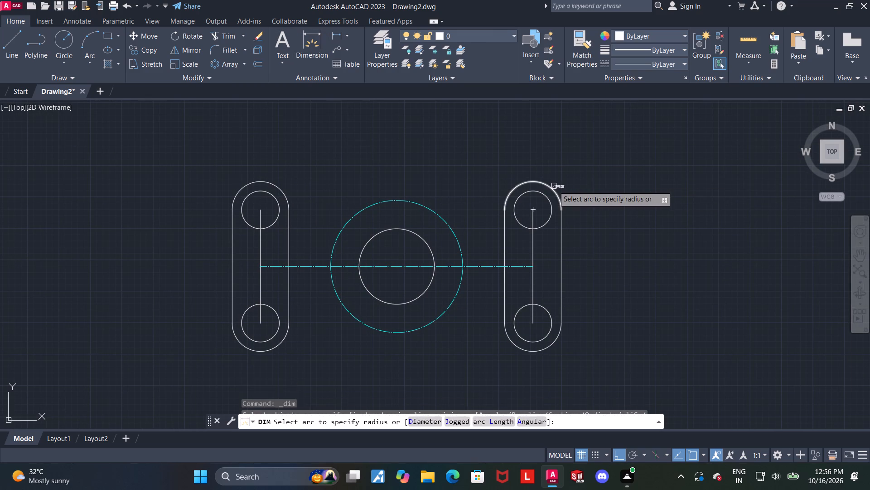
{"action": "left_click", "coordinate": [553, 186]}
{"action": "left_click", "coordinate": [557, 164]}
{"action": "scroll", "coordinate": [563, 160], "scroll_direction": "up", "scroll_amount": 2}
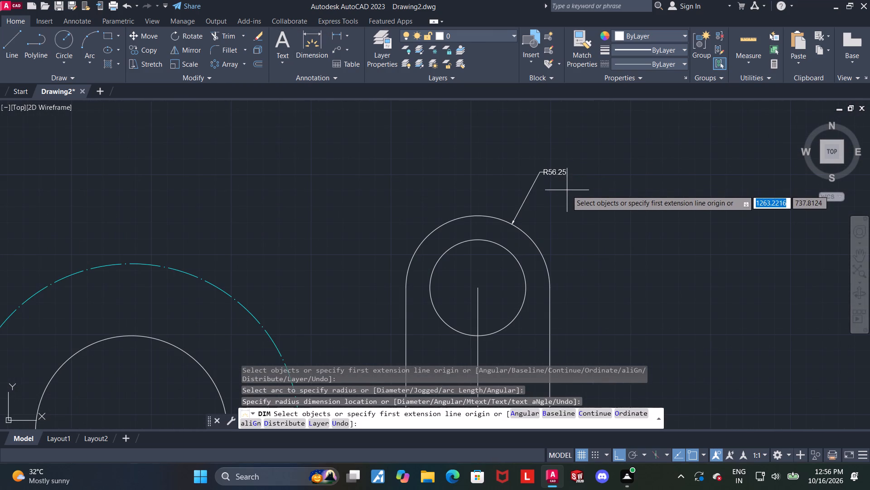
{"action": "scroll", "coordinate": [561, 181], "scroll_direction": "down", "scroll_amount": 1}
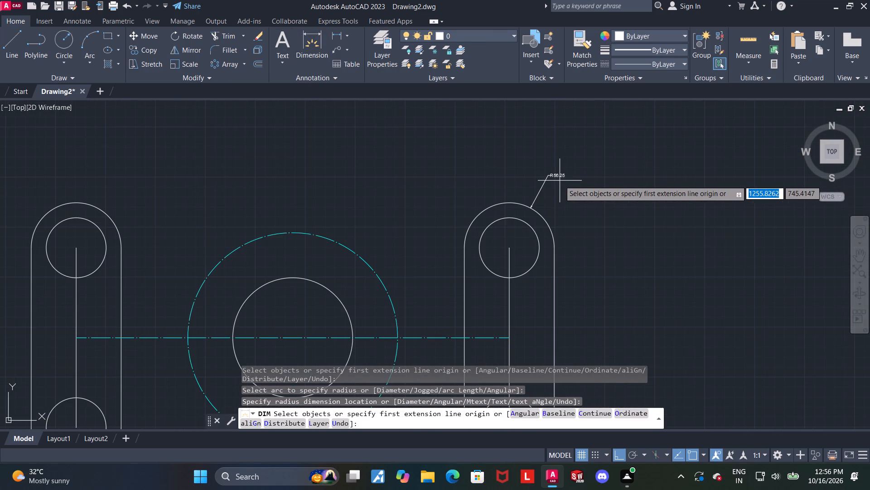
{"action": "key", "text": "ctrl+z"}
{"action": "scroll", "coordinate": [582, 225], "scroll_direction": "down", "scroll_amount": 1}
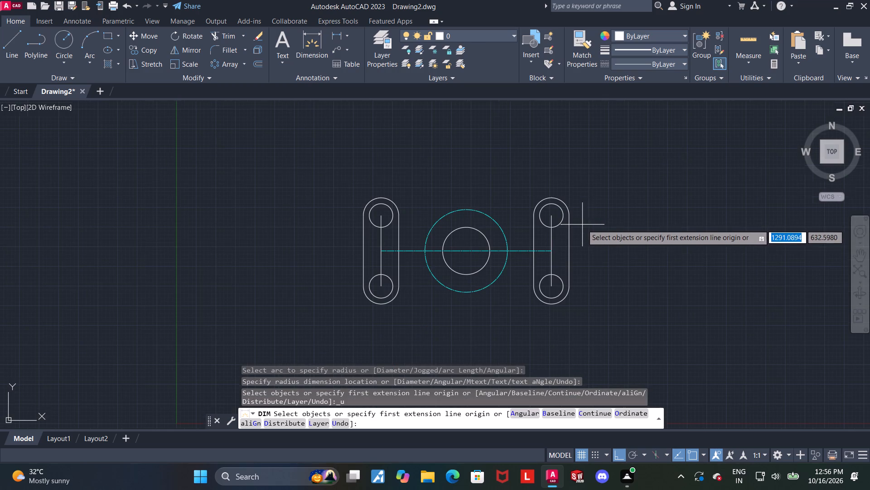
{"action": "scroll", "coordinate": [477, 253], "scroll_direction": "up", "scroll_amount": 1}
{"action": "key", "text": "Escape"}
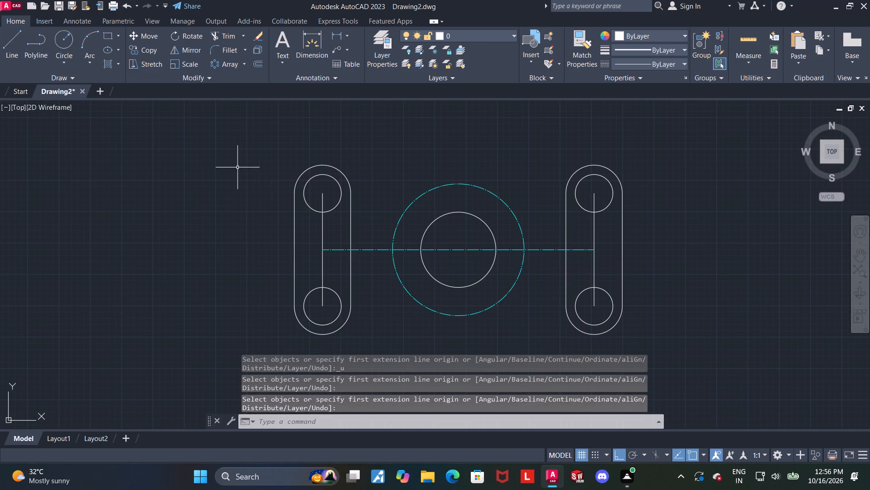
Set the vertical centre lines of both slots to linetype ACAD_ISO04W100 and colour cyan.
{"action": "left_click", "coordinate": [321, 223]}
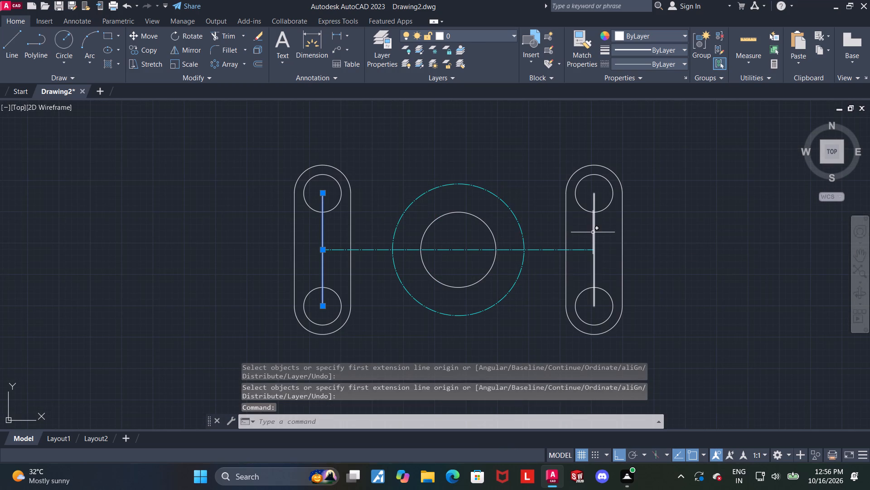
{"action": "left_click", "coordinate": [593, 232]}
{"action": "left_click", "coordinate": [658, 62]}
{"action": "left_click", "coordinate": [653, 98]}
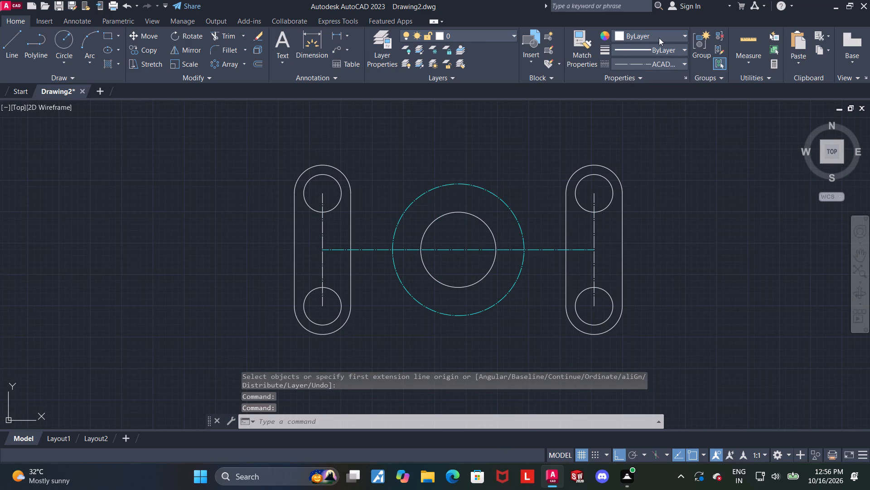
{"action": "left_click", "coordinate": [659, 37]}
{"action": "left_click", "coordinate": [655, 142]}
{"action": "key", "text": "Escape"}
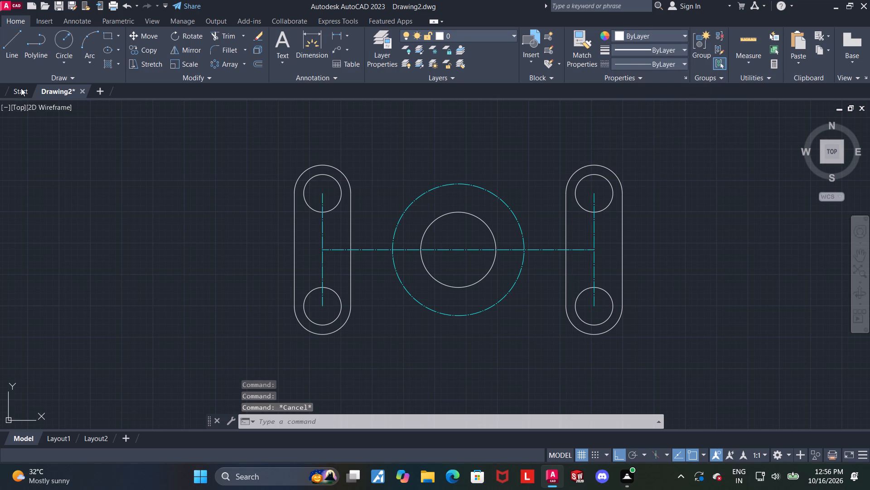
Draw a horizontal line from the midpoint of the left-hand slot's vertical centre line outward past the slot's outer edge.
{"action": "left_click", "coordinate": [1, 39]}
{"action": "scroll", "coordinate": [223, 211], "scroll_direction": "up", "scroll_amount": 1}
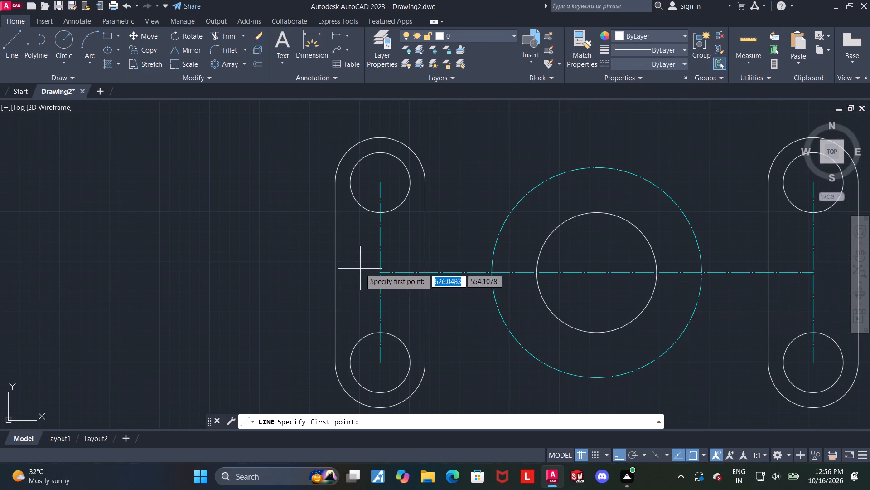
{"action": "left_click", "coordinate": [378, 274]}
{"action": "left_click", "coordinate": [311, 276]}
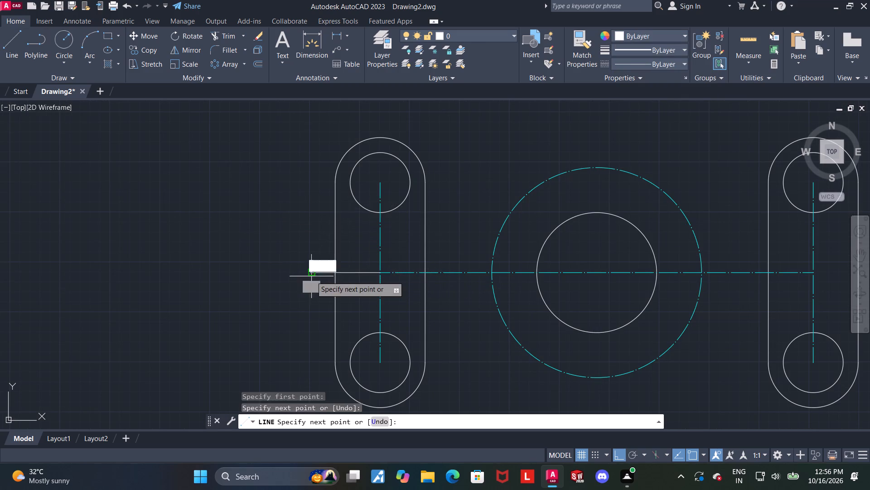
{"action": "scroll", "coordinate": [311, 275], "scroll_direction": "up", "scroll_amount": 2}
{"action": "scroll", "coordinate": [311, 273], "scroll_direction": "down", "scroll_amount": 4}
{"action": "key", "text": "Escape"}
{"action": "key", "text": "Escape"}
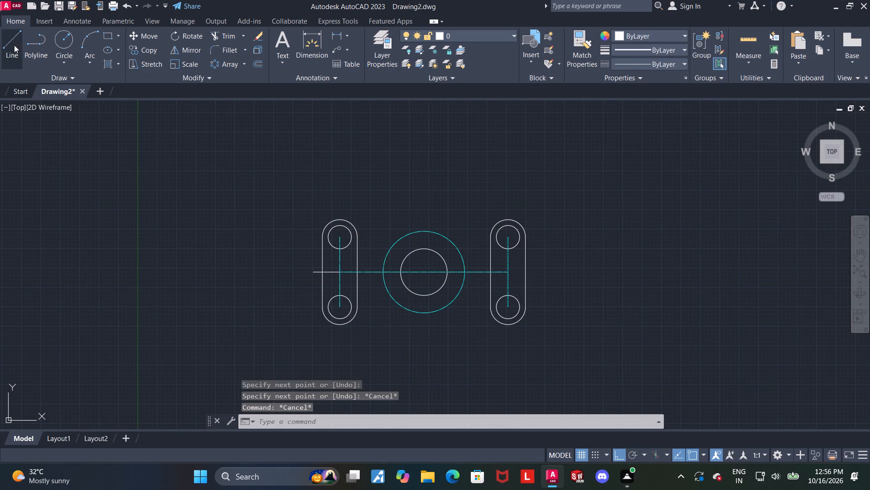
Draw a horizontal line from the midpoint of the right-hand slot's vertical centre line outward past the slot's outer edge.
{"action": "left_click", "coordinate": [14, 45]}
{"action": "scroll", "coordinate": [615, 299], "scroll_direction": "up", "scroll_amount": 1}
{"action": "left_click", "coordinate": [442, 258]}
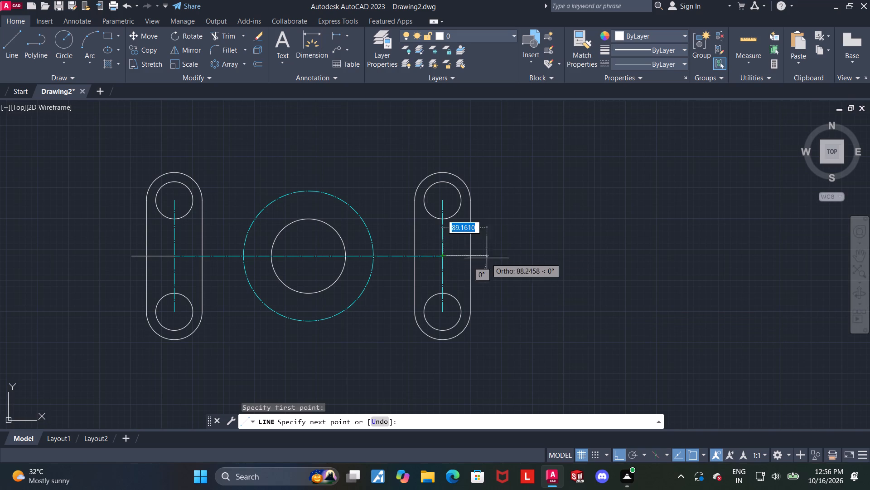
{"action": "left_click", "coordinate": [495, 262]}
{"action": "key", "text": "Escape"}
Set the linetype of the two outer horizontal extension lines to ACAD_ISO04W100.
{"action": "left_click", "coordinate": [467, 257]}
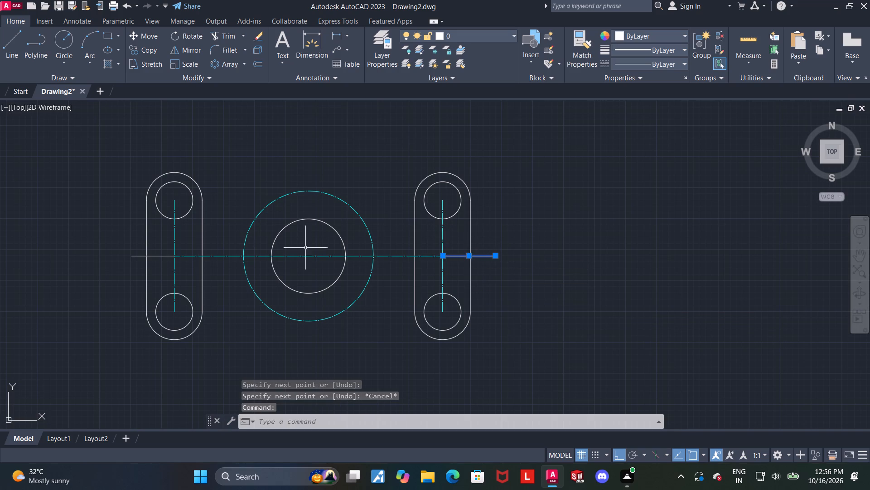
{"action": "left_click", "coordinate": [155, 255]}
{"action": "left_click", "coordinate": [657, 63]}
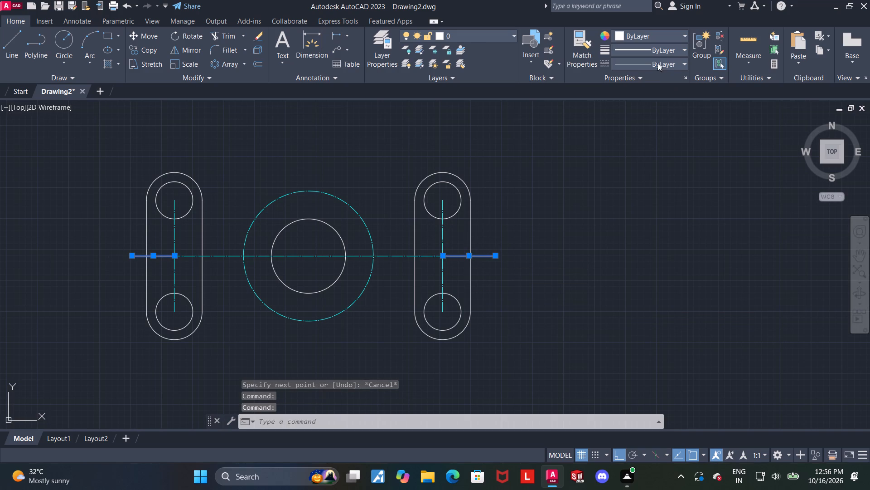
{"action": "left_click", "coordinate": [663, 103]}
{"action": "key", "text": "Escape"}
Join the horizontal centre line and its two outer extension lines into a single line.
{"action": "left_click", "coordinate": [404, 257]}
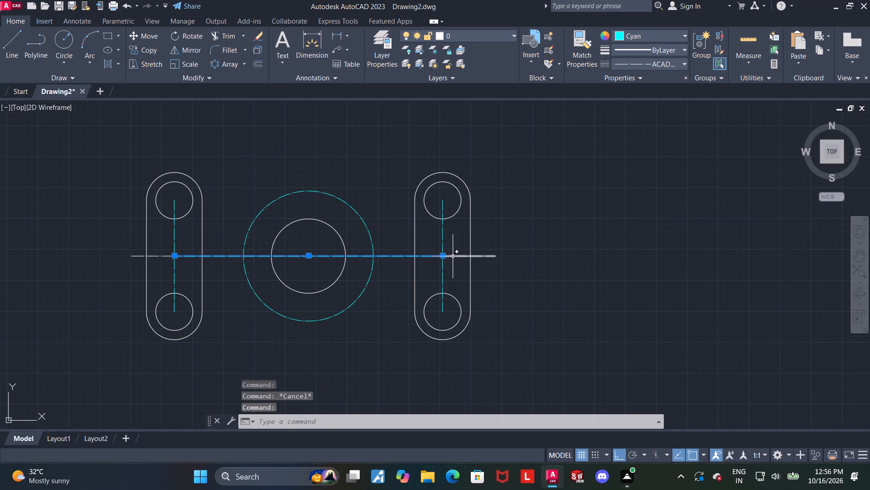
{"action": "left_click", "coordinate": [456, 257]}
{"action": "left_click", "coordinate": [159, 255]}
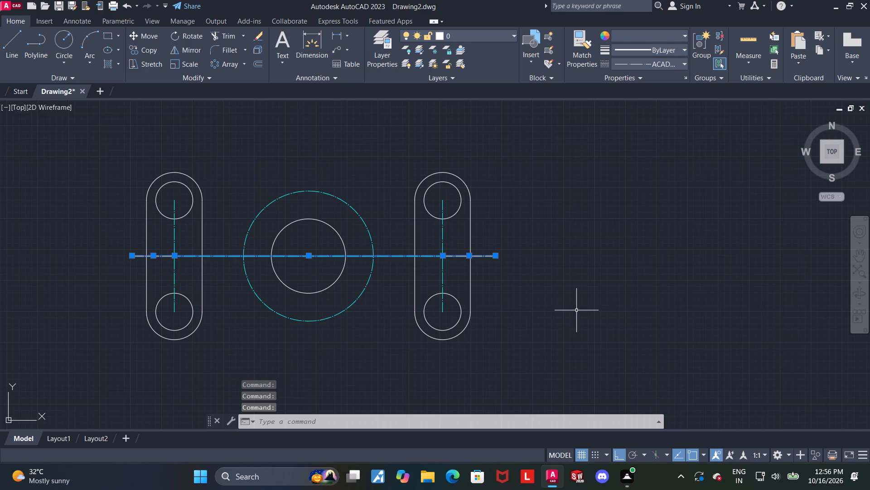
{"action": "key", "text": "j"}
{"action": "key", "text": "Return"}
Draw a vertical line from the left-hand slot's upper hole centre up past the top of the slot.
{"action": "scroll", "coordinate": [498, 269], "scroll_direction": "up", "scroll_amount": 1}
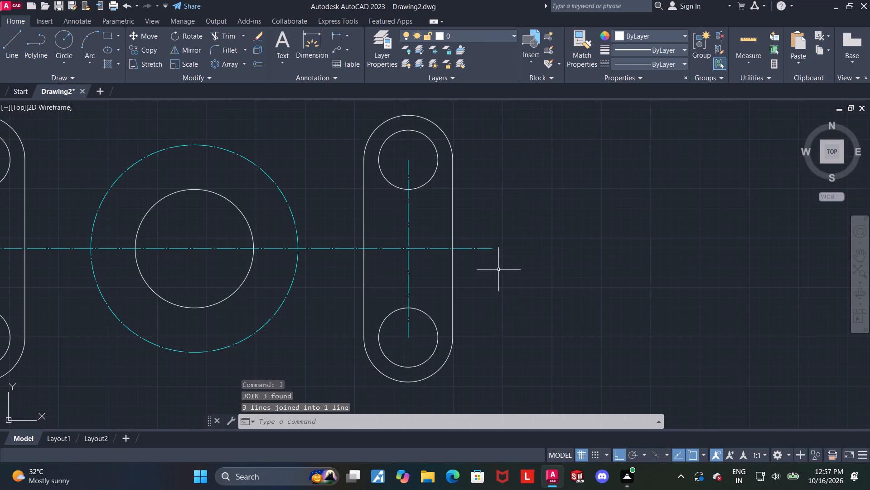
{"action": "scroll", "coordinate": [483, 263], "scroll_direction": "down", "scroll_amount": 1}
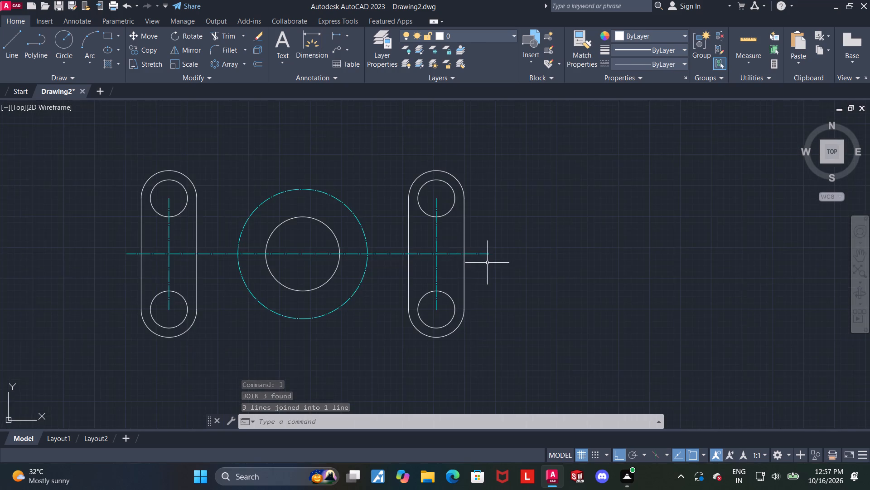
{"action": "middle_click_drag", "start_coordinate": [488, 263], "coordinate": [582, 250]}
{"action": "left_click", "coordinate": [4, 44]}
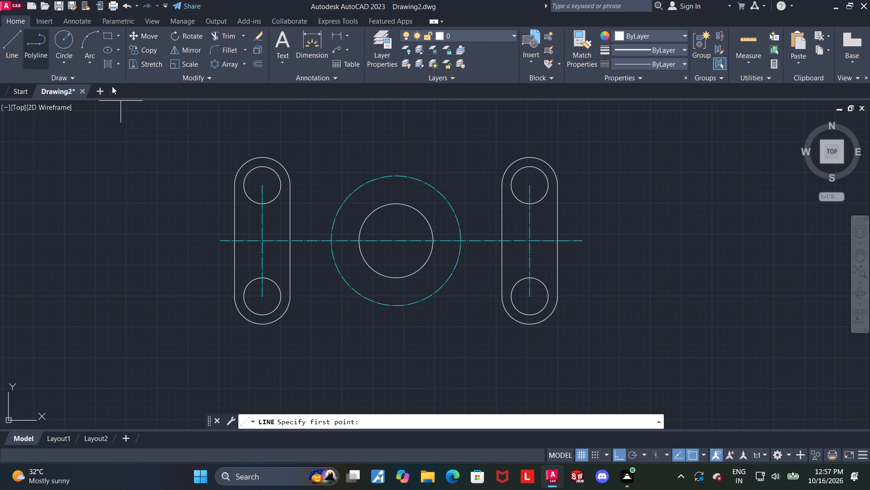
{"action": "left_click", "coordinate": [263, 184]}
{"action": "left_click", "coordinate": [267, 144]}
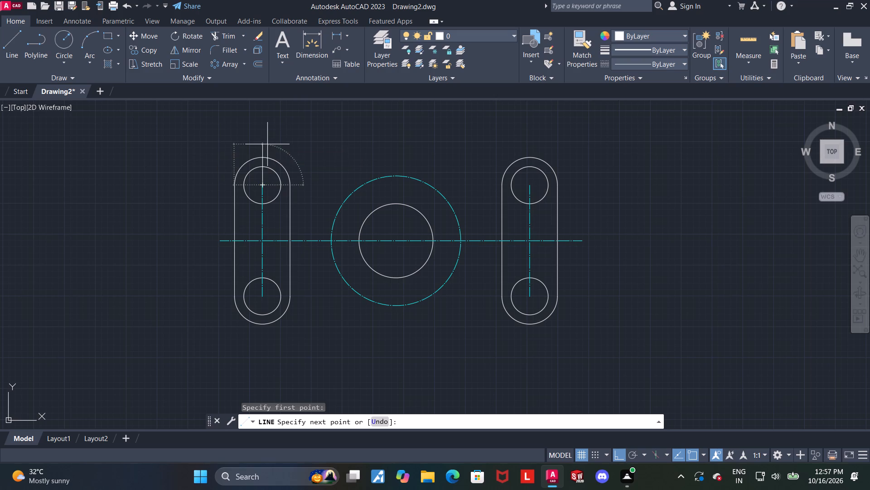
{"action": "key", "text": "Escape"}
Draw a vertical line from the left-hand slot's lower hole centre down past the bottom of the slot.
{"action": "left_click", "coordinate": [10, 42]}
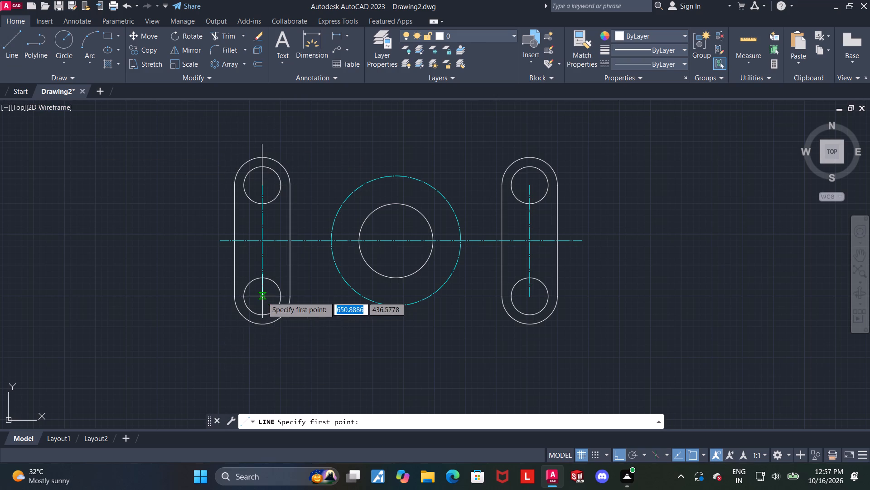
{"action": "left_click", "coordinate": [262, 297]}
{"action": "left_click", "coordinate": [257, 331]}
{"action": "key", "text": "Escape"}
{"action": "key", "text": "Escape"}
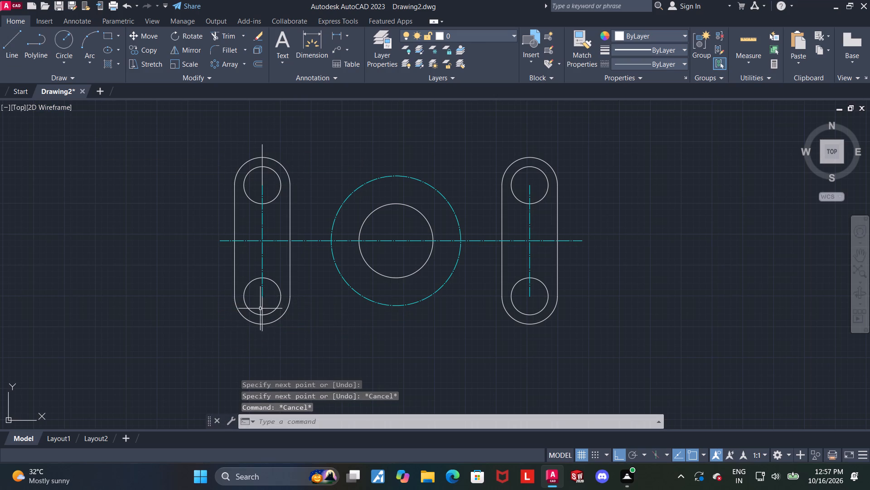
Join the left-hand slot's vertical centre line and its upper and lower extension lines into a single line.
{"action": "left_click", "coordinate": [262, 309]}
{"action": "left_click", "coordinate": [261, 253]}
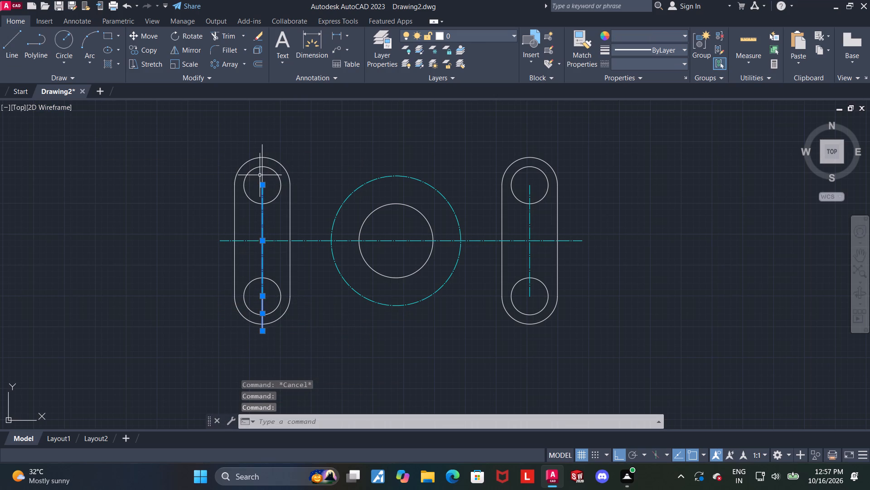
{"action": "left_click", "coordinate": [262, 173]}
{"action": "key", "text": "j"}
{"action": "key", "text": "Return"}
{"action": "key", "text": "Escape"}
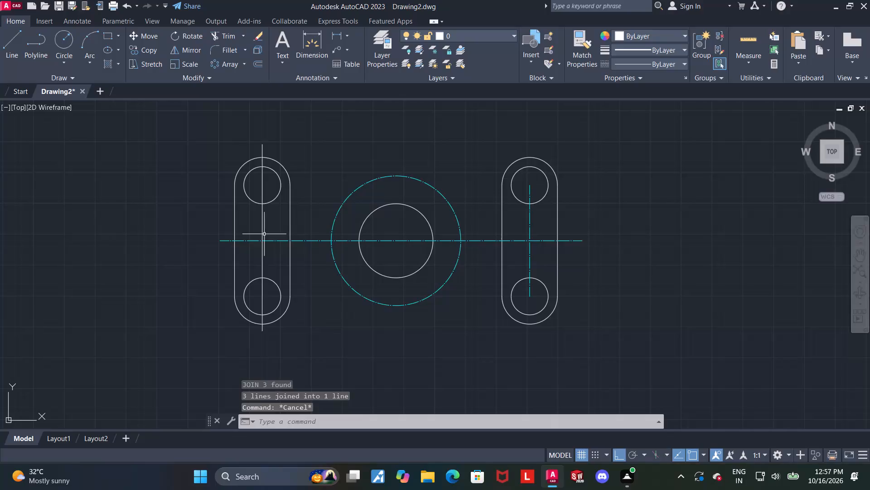
Set the linetype of the left-hand slot's joined vertical centre line to ACAD_ISO04W100.
{"action": "left_click", "coordinate": [261, 233]}
{"action": "left_click", "coordinate": [668, 62]}
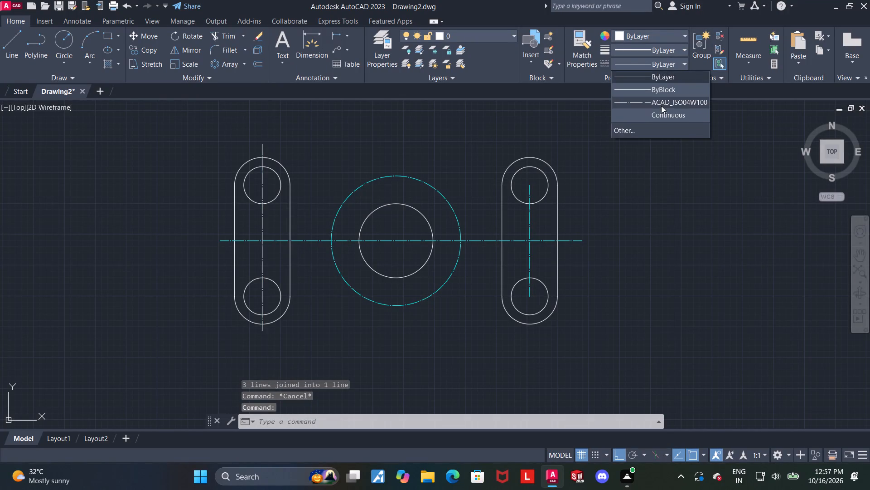
{"action": "left_click", "coordinate": [660, 105]}
{"action": "key", "text": "Escape"}
Delete the vertical centre line of the right-hand slot.
{"action": "left_click", "coordinate": [530, 218]}
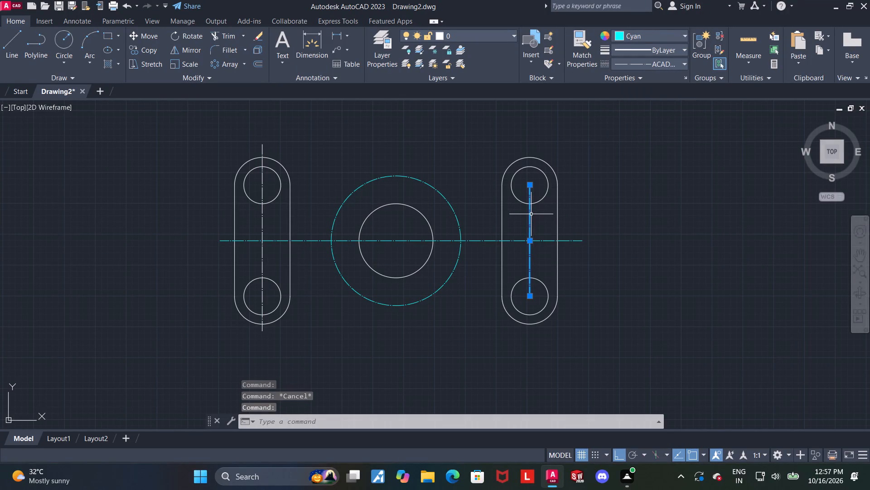
{"action": "key", "text": "Delete"}
Set the colour of the left-hand slot's extended vertical centre line to cyan.
{"action": "left_click", "coordinate": [261, 229]}
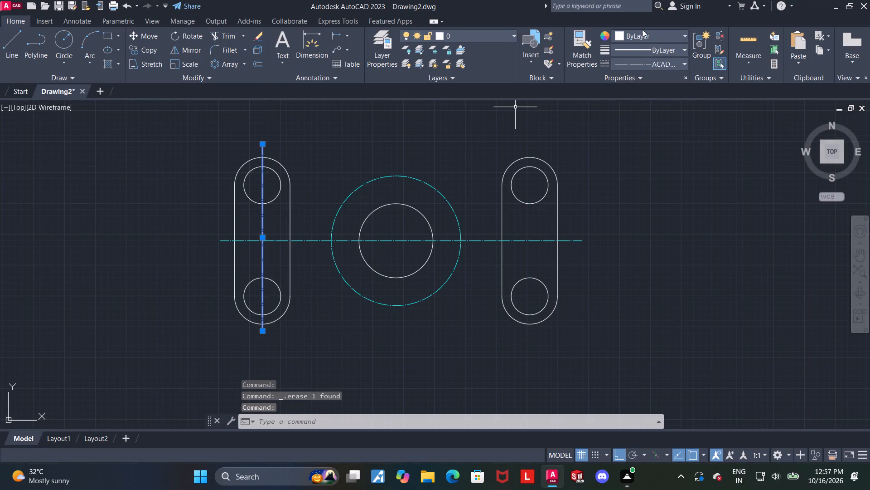
{"action": "left_click", "coordinate": [643, 33]}
{"action": "left_click", "coordinate": [649, 142]}
{"action": "key", "text": "Escape"}
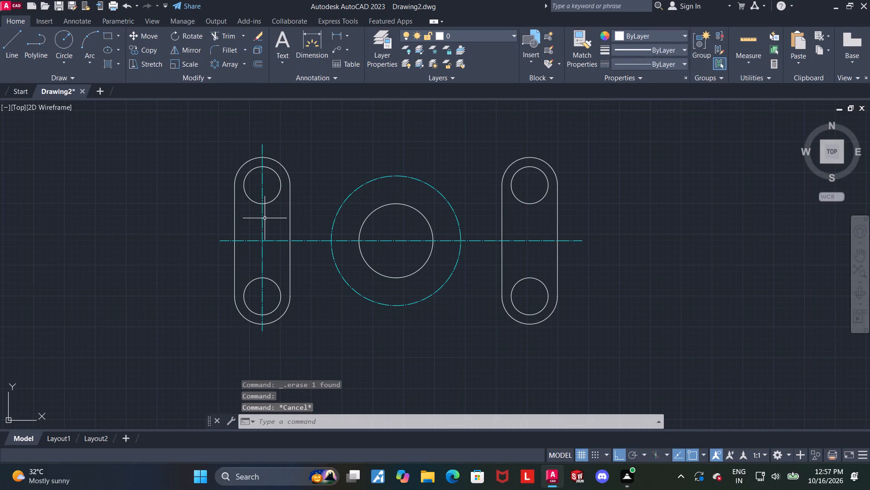
Mirror the left-hand slot's vertical centre line about the central circles' vertical axis to the right-hand slot, keeping the source line.
{"action": "left_click", "coordinate": [262, 218]}
{"action": "left_click", "coordinate": [189, 52]}
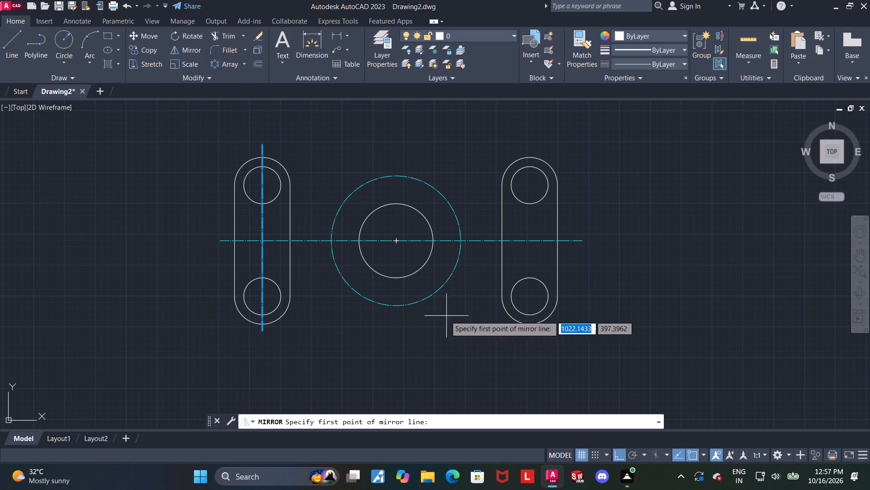
{"action": "left_click", "coordinate": [395, 306]}
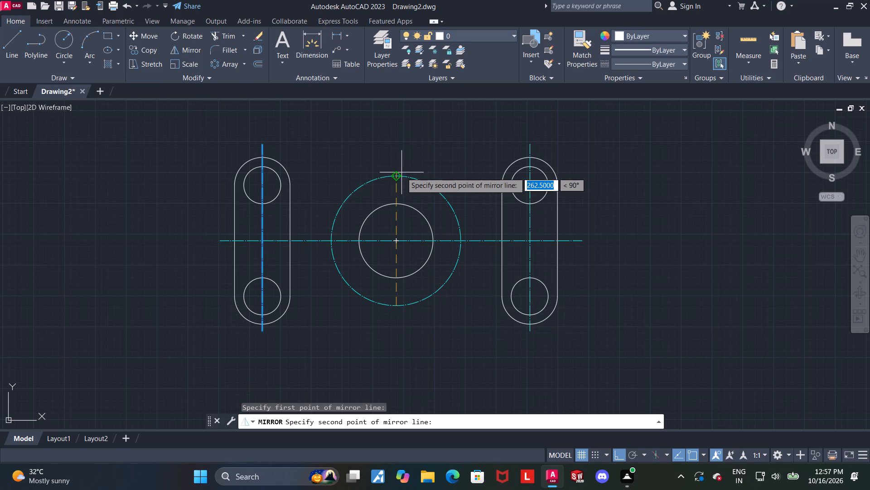
{"action": "left_click", "coordinate": [395, 176]}
{"action": "left_click_drag", "start_coordinate": [415, 217], "coordinate": [395, 176]}
{"action": "scroll", "coordinate": [636, 189], "scroll_direction": "down", "scroll_amount": 1}
{"action": "scroll", "coordinate": [625, 187], "scroll_direction": "up", "scroll_amount": 1}
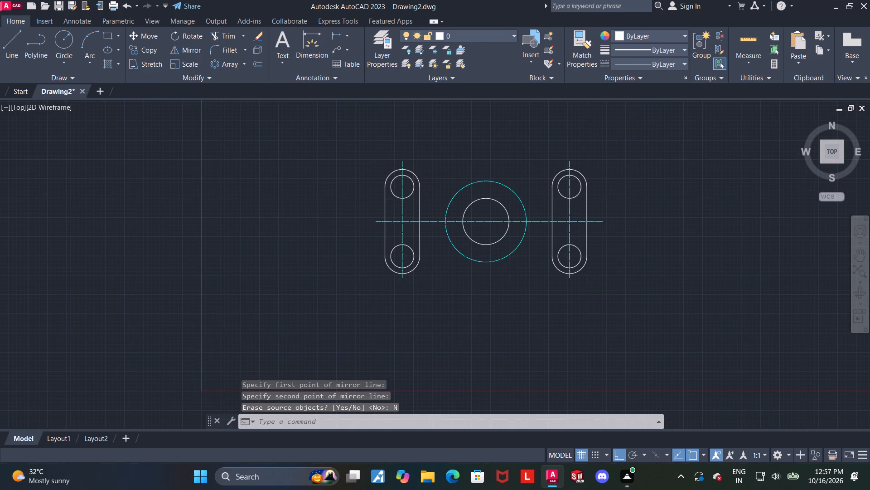
{"action": "scroll", "coordinate": [625, 187], "scroll_direction": "up", "scroll_amount": 1}
{"action": "key", "text": "Escape"}
Draw a 75 diameter circle centred where the cyan pitch circle meets the horizontal centre line, on the side facing the left-hand slot.
{"action": "scroll", "coordinate": [563, 201], "scroll_direction": "down", "scroll_amount": 1}
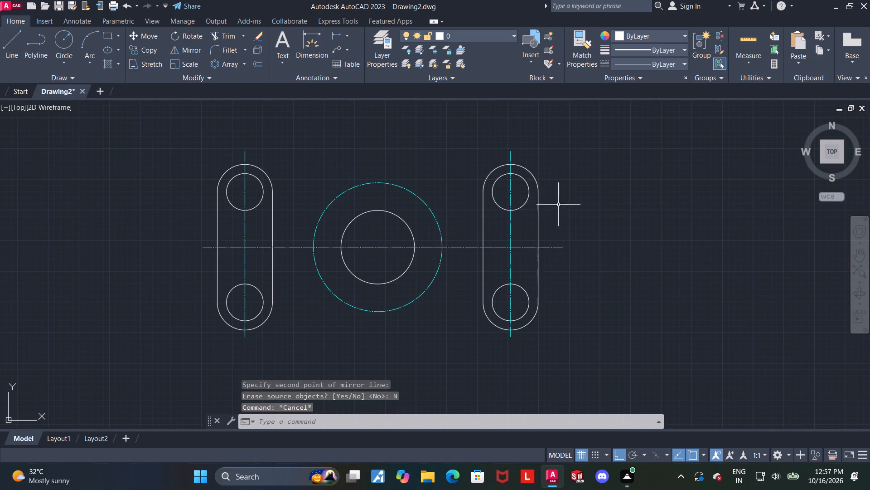
{"action": "middle_click_drag", "start_coordinate": [404, 220], "coordinate": [407, 211]}
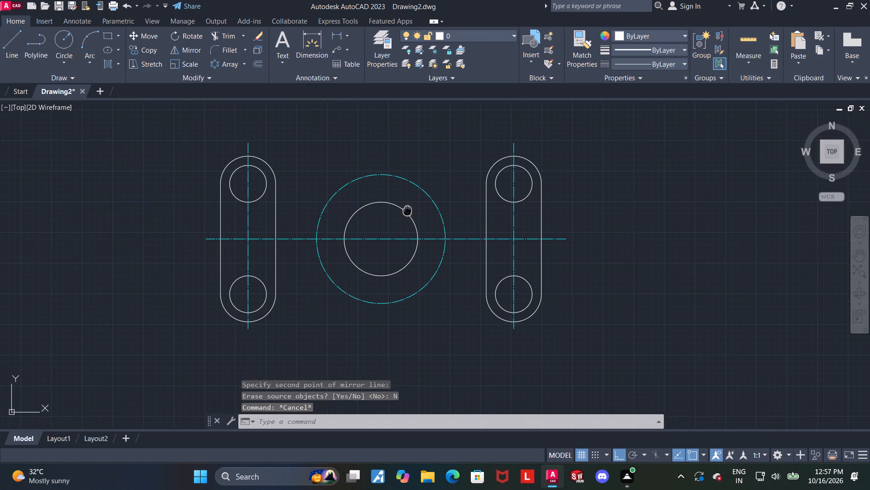
{"action": "middle_click_drag", "start_coordinate": [407, 211], "coordinate": [413, 207]}
{"action": "scroll", "coordinate": [416, 208], "scroll_direction": "down", "scroll_amount": 1}
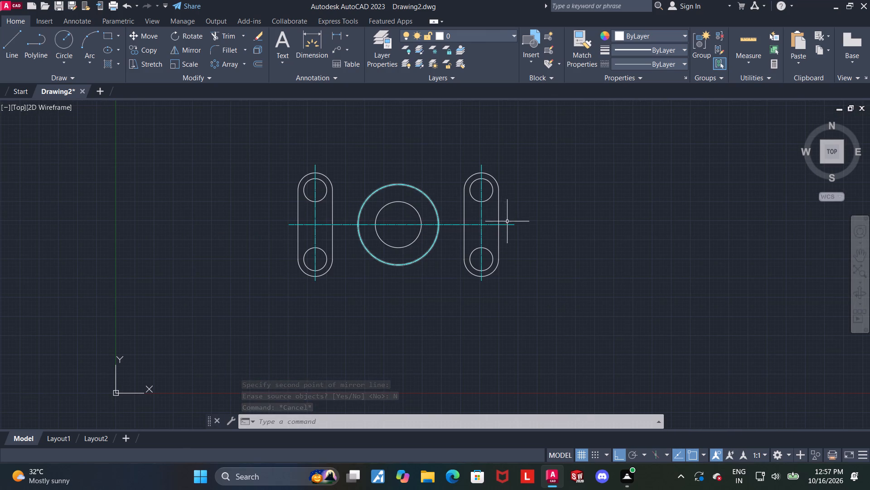
{"action": "scroll", "coordinate": [351, 220], "scroll_direction": "up", "scroll_amount": 1}
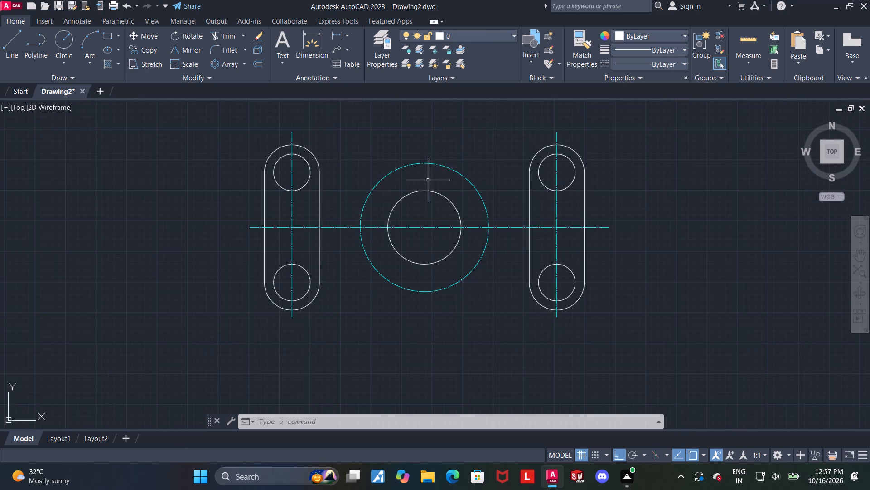
{"action": "scroll", "coordinate": [427, 181], "scroll_direction": "up", "scroll_amount": 1}
{"action": "scroll", "coordinate": [419, 199], "scroll_direction": "down", "scroll_amount": 1}
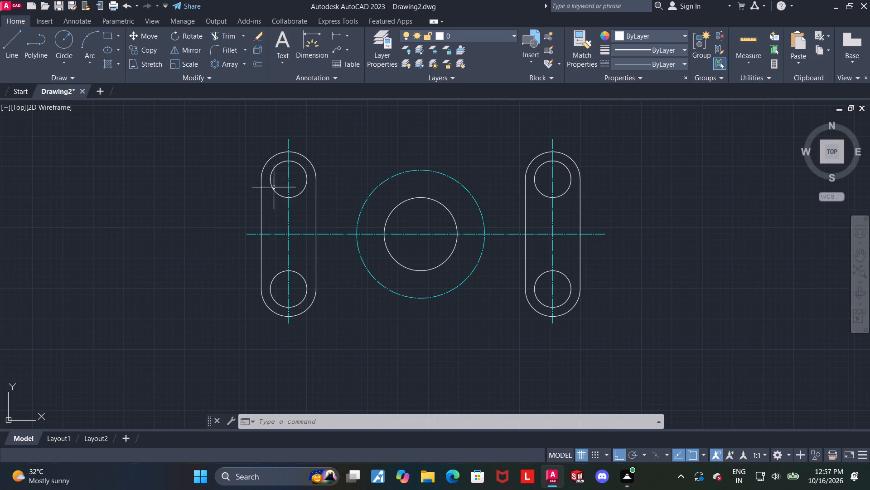
{"action": "scroll", "coordinate": [386, 246], "scroll_direction": "up", "scroll_amount": 1}
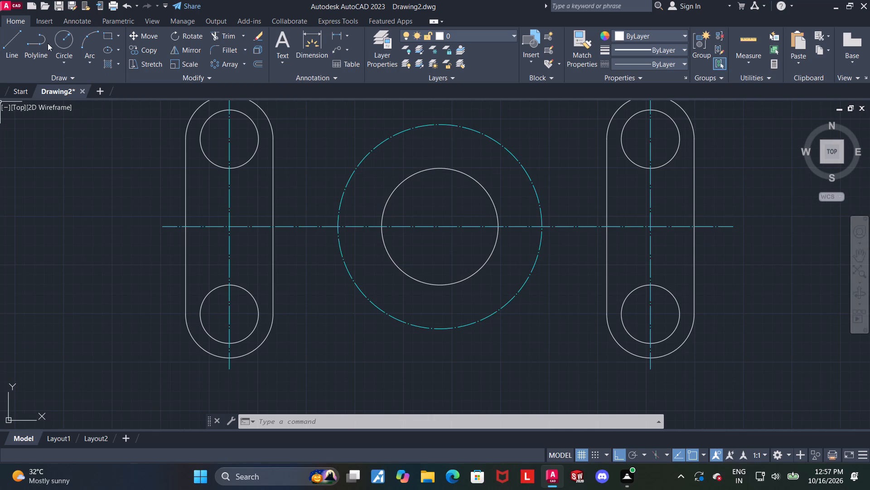
{"action": "left_click", "coordinate": [60, 40]}
{"action": "left_click", "coordinate": [337, 228]}
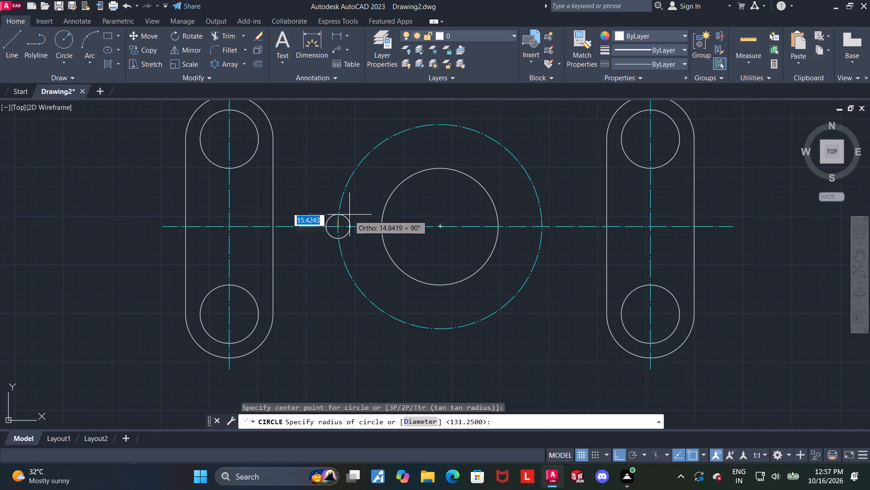
{"action": "key", "text": "d"}
{"action": "key", "text": "Return"}
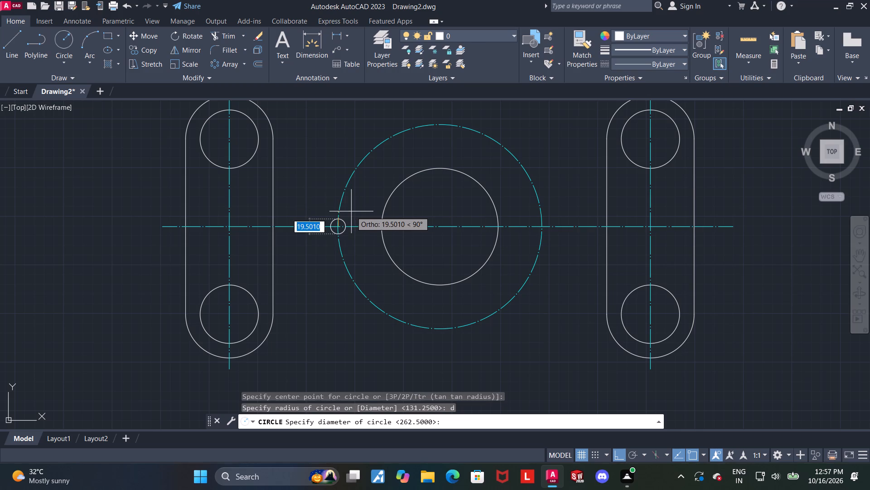
{"action": "type", "text": "75"}
{"action": "key", "text": "Return"}
{"action": "key", "text": "Escape"}
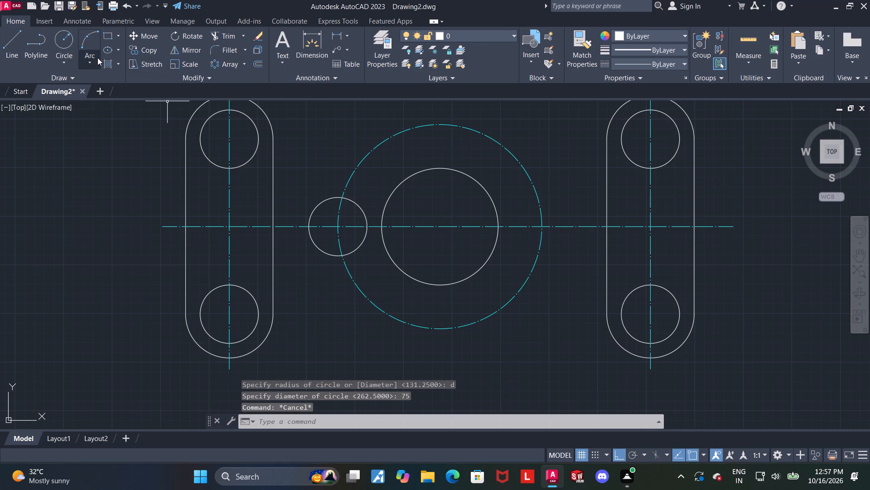
Draw a concentric 36 diameter circle inside the 75 diameter circle on the pitch circle.
{"action": "left_click", "coordinate": [67, 43]}
{"action": "scroll", "coordinate": [341, 228], "scroll_direction": "up", "scroll_amount": 4}
{"action": "left_click", "coordinate": [304, 216]}
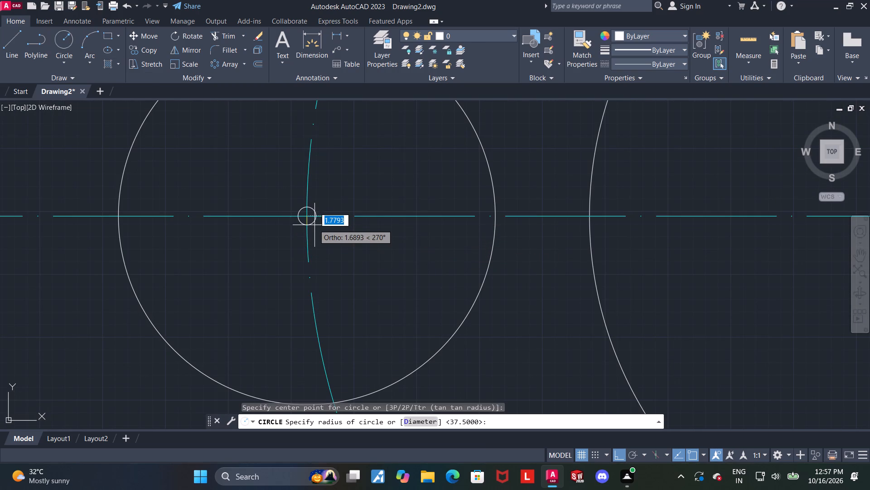
{"action": "scroll", "coordinate": [314, 225], "scroll_direction": "down", "scroll_amount": 1}
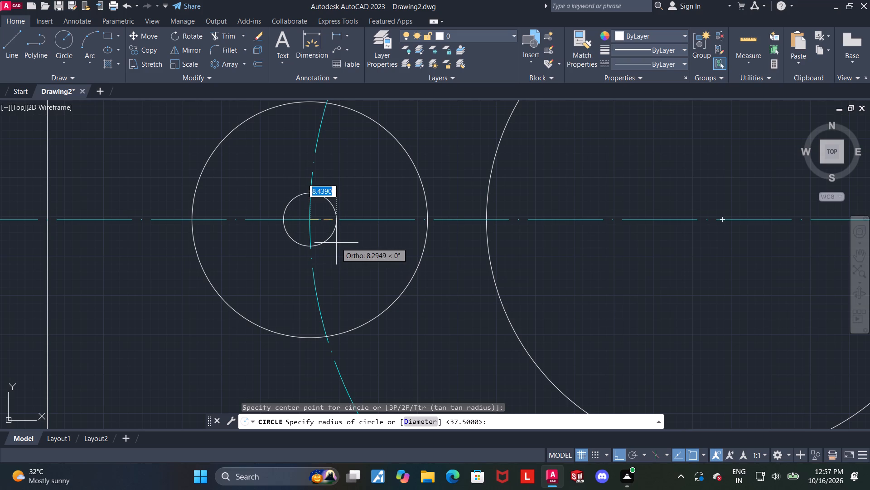
{"action": "key", "text": "d"}
{"action": "key", "text": "Return"}
{"action": "type", "text": "36"}
{"action": "key", "text": "Return"}
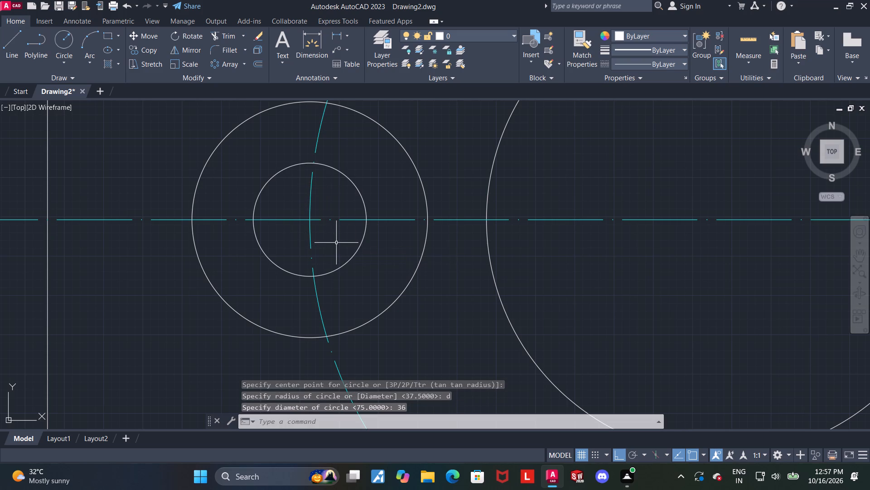
{"action": "key", "text": "Escape"}
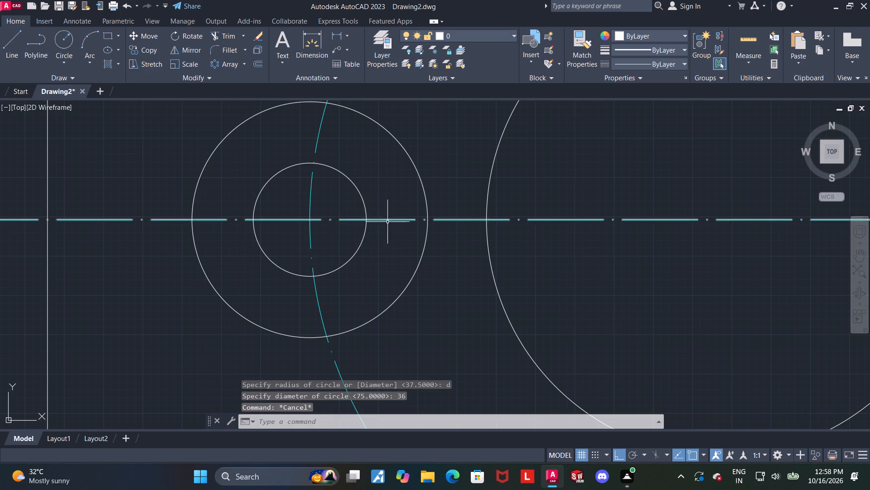
Polar array the 75 and 36 diameter circles about the central circle's centre with 6 items over 360 degrees.
{"action": "scroll", "coordinate": [430, 229], "scroll_direction": "up", "scroll_amount": 1}
{"action": "scroll", "coordinate": [422, 229], "scroll_direction": "down", "scroll_amount": 3}
{"action": "key", "text": "Escape"}
{"action": "left_click", "coordinate": [411, 195]}
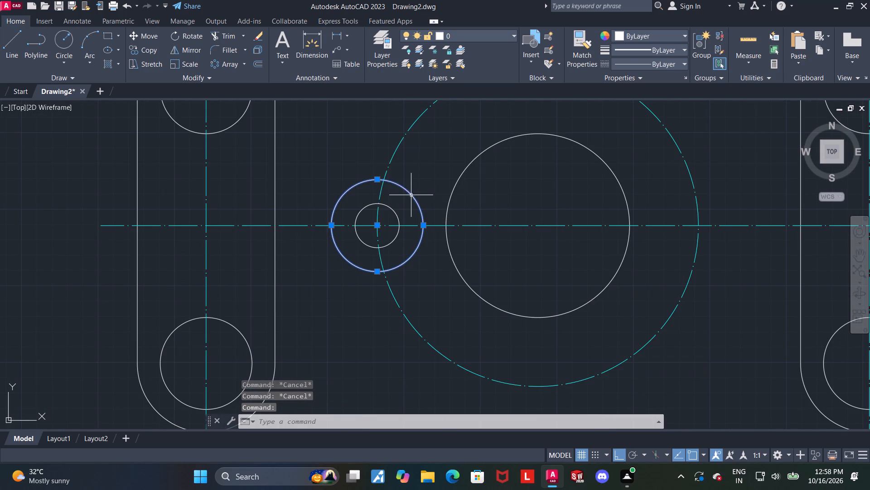
{"action": "left_click", "coordinate": [390, 208]}
{"action": "left_click", "coordinate": [224, 64]}
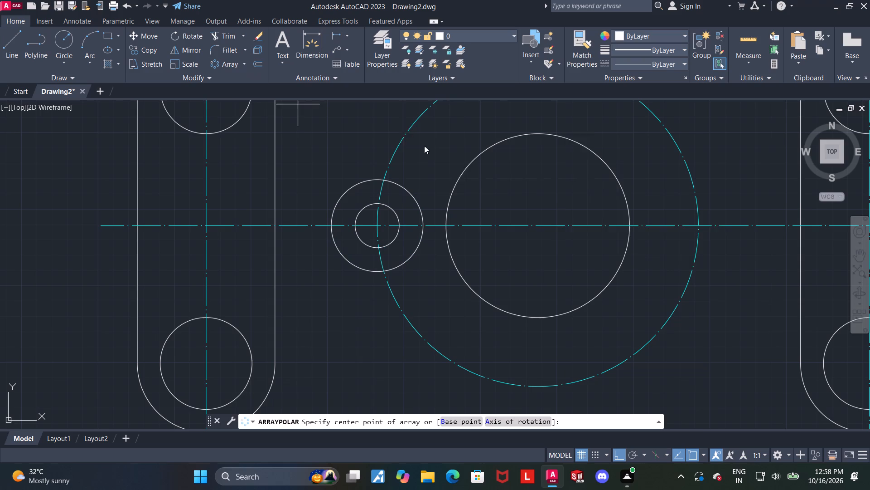
{"action": "left_click", "coordinate": [536, 226]}
{"action": "scroll", "coordinate": [537, 226], "scroll_direction": "down", "scroll_amount": 2}
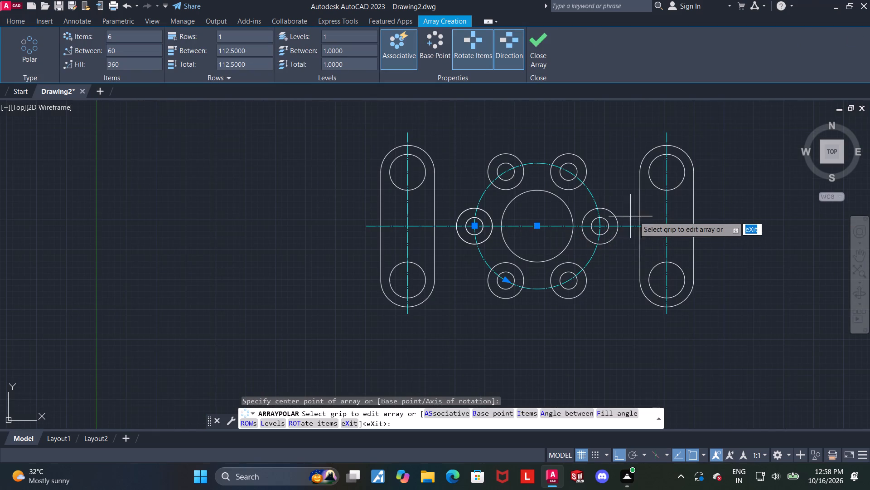
{"action": "scroll", "coordinate": [657, 215], "scroll_direction": "up", "scroll_amount": 1}
{"action": "left_click", "coordinate": [545, 56]}
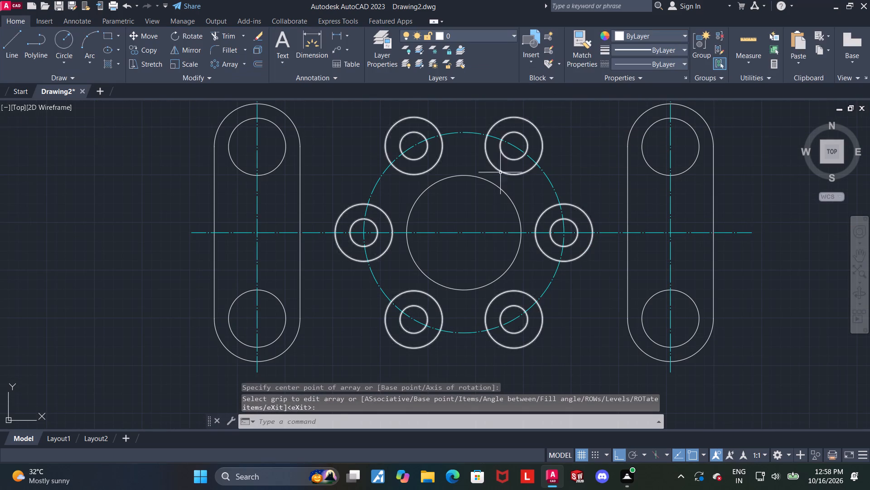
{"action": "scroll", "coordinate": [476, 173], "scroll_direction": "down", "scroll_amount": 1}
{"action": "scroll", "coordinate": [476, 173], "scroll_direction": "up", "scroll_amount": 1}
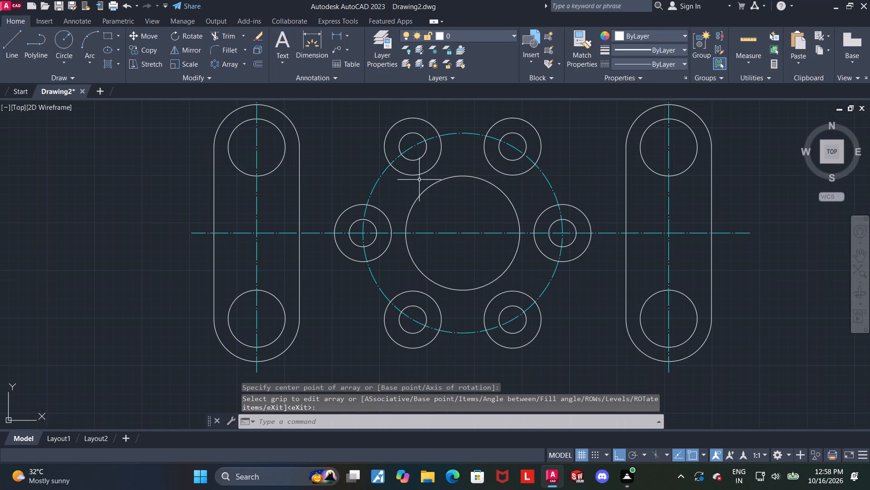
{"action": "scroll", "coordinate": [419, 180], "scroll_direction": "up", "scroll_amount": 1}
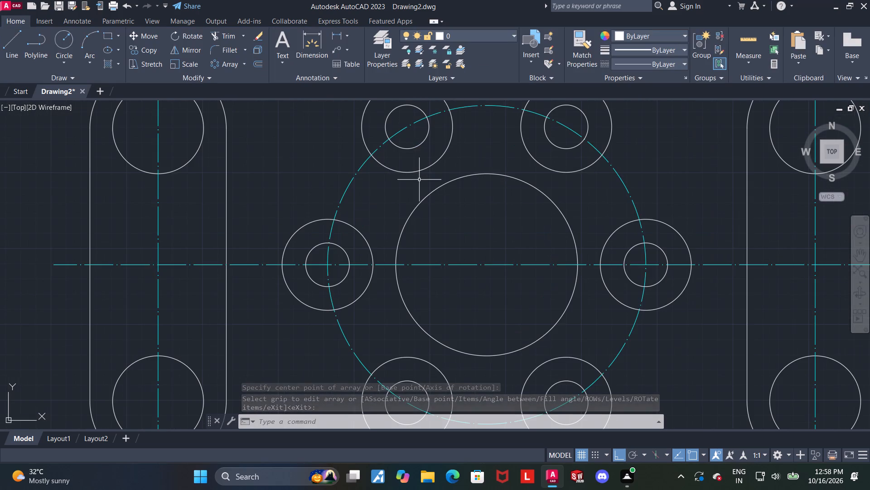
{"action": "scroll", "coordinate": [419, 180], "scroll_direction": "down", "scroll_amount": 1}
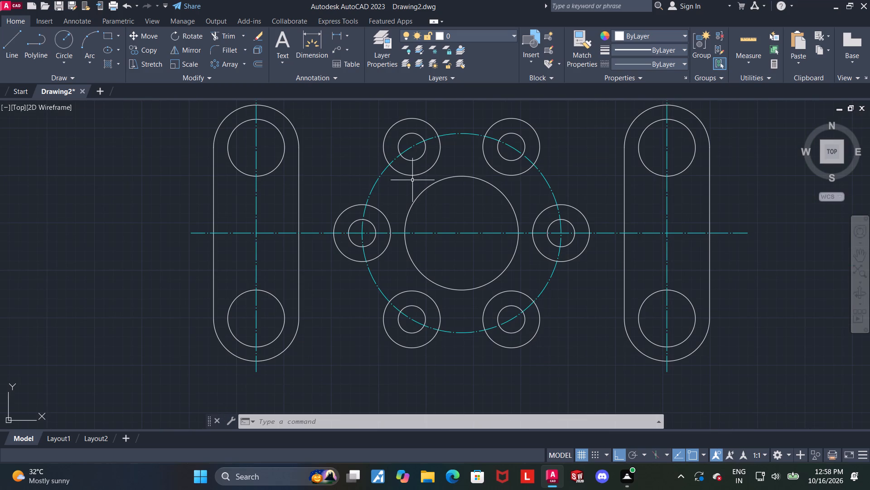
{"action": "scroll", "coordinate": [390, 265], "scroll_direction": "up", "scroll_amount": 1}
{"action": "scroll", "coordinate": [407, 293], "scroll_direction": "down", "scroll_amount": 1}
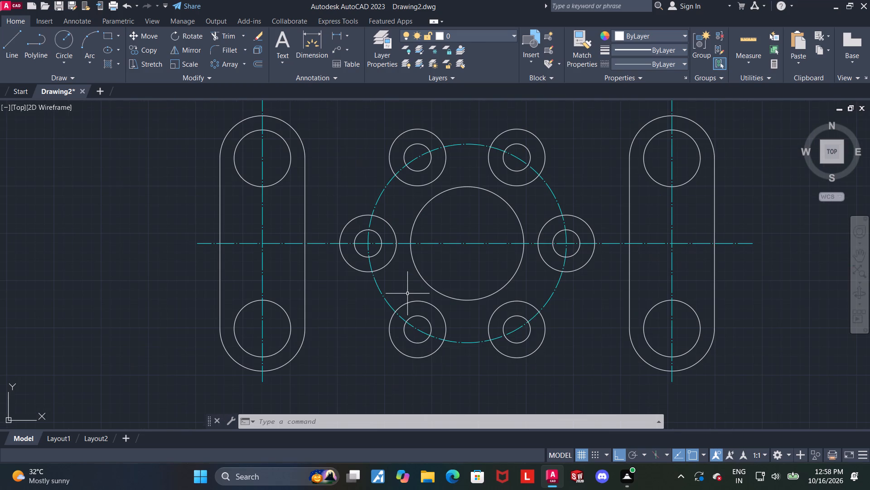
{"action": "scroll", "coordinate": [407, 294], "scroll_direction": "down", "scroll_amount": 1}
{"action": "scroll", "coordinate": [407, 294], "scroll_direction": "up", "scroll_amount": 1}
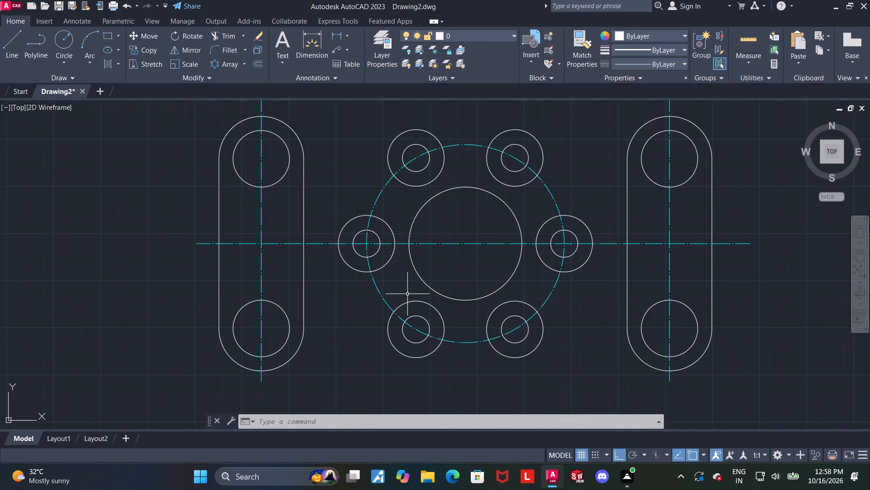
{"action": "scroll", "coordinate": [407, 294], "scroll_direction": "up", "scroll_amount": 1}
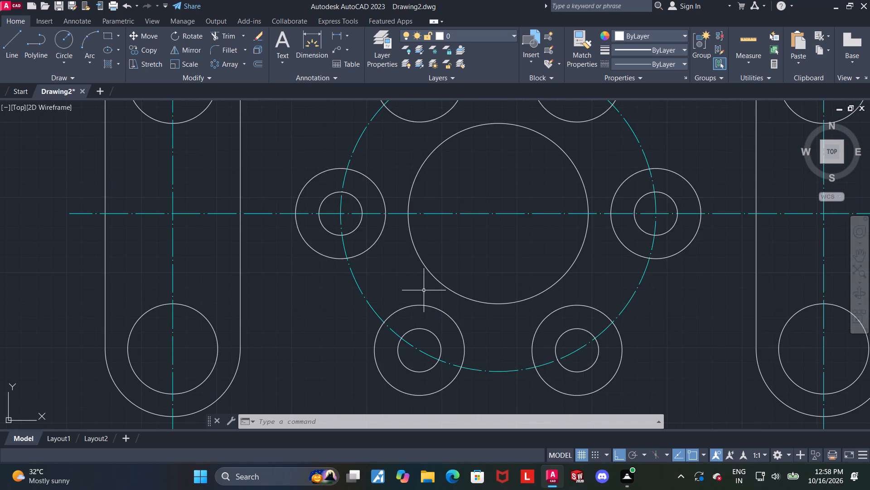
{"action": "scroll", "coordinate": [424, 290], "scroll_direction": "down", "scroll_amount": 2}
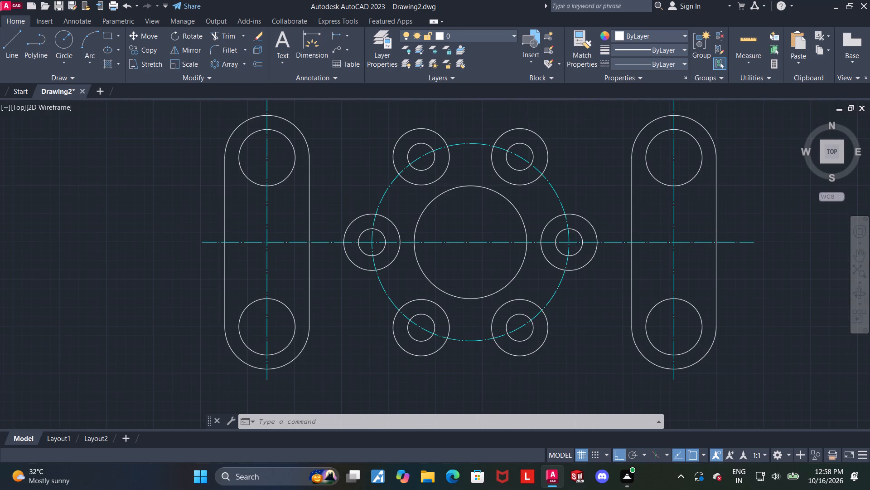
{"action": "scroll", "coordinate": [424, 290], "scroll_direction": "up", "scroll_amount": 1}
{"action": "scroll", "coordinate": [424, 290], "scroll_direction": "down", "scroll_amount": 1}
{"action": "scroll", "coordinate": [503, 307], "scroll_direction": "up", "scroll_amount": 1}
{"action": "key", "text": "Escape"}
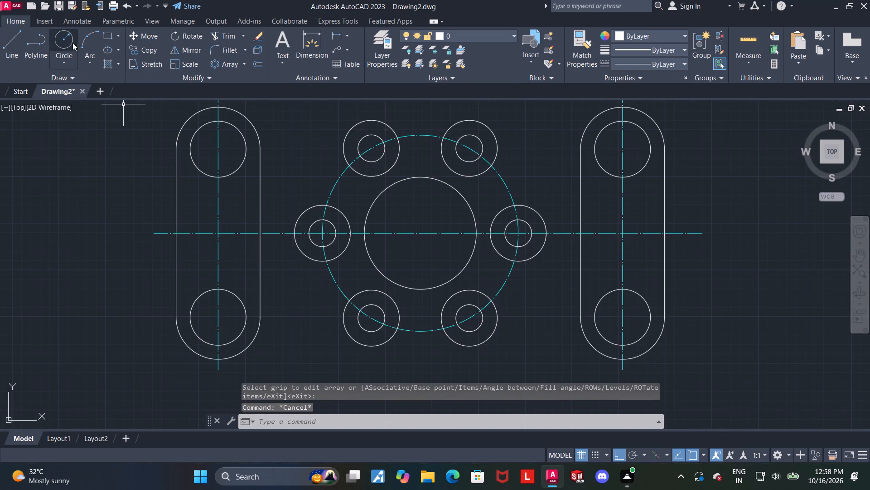
Draw a circle of radius 200 centred on the central circle, enclosing the six arrayed circle pairs.
{"action": "left_click", "coordinate": [63, 36]}
{"action": "left_click", "coordinate": [417, 233]}
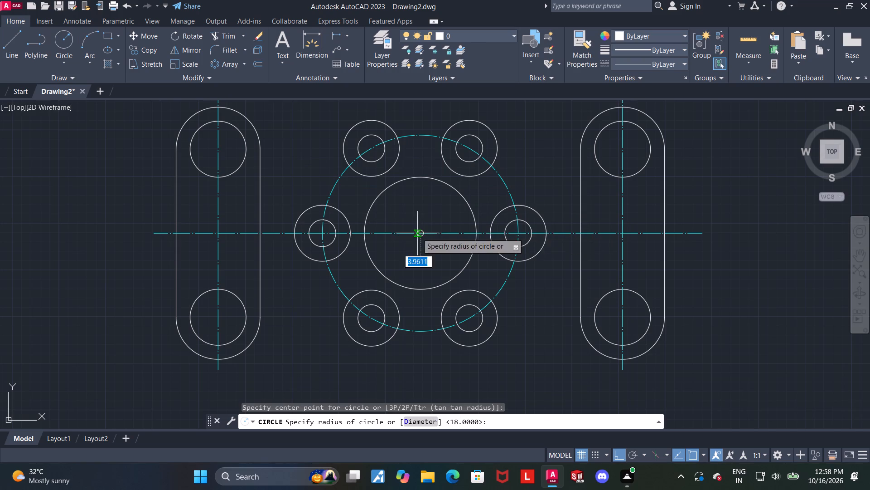
{"action": "scroll", "coordinate": [417, 233], "scroll_direction": "down", "scroll_amount": 2}
{"action": "key", "text": "2"}
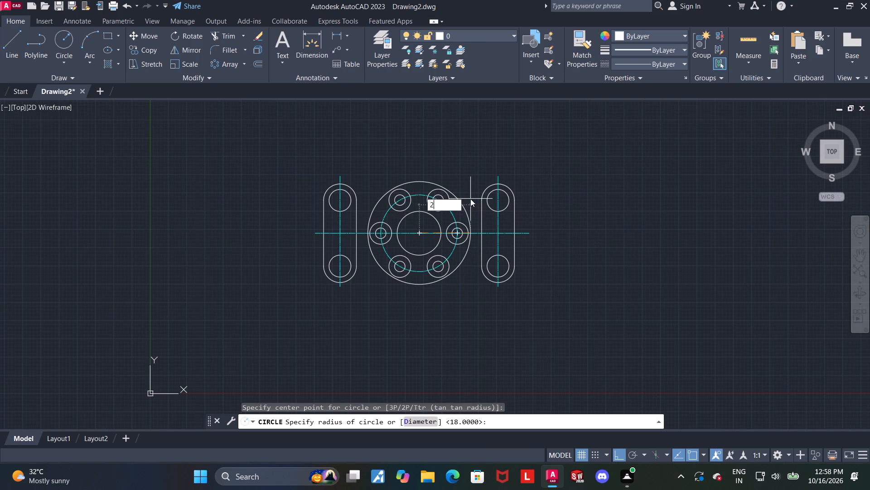
{"action": "type", "text": "00"}
{"action": "key", "text": "Return"}
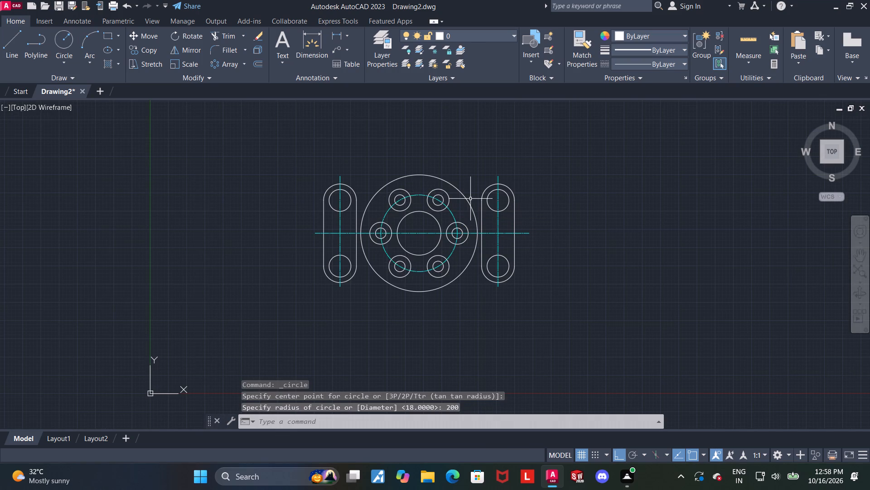
{"action": "key", "text": "Escape"}
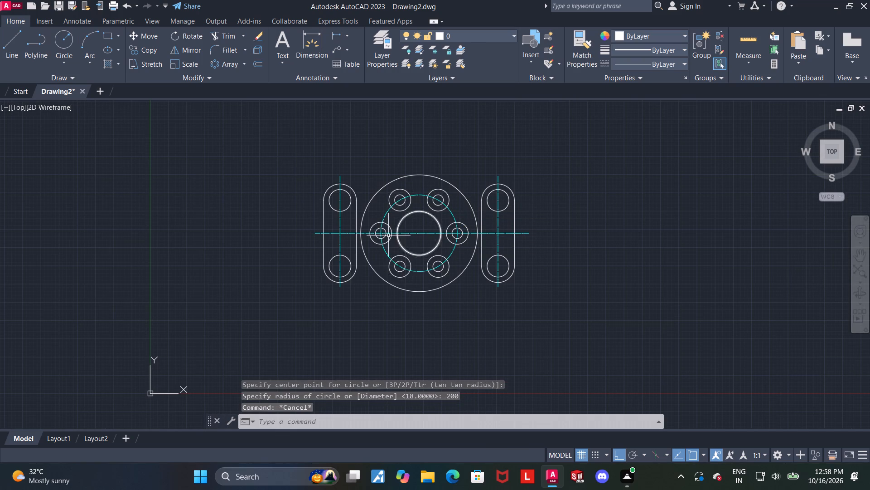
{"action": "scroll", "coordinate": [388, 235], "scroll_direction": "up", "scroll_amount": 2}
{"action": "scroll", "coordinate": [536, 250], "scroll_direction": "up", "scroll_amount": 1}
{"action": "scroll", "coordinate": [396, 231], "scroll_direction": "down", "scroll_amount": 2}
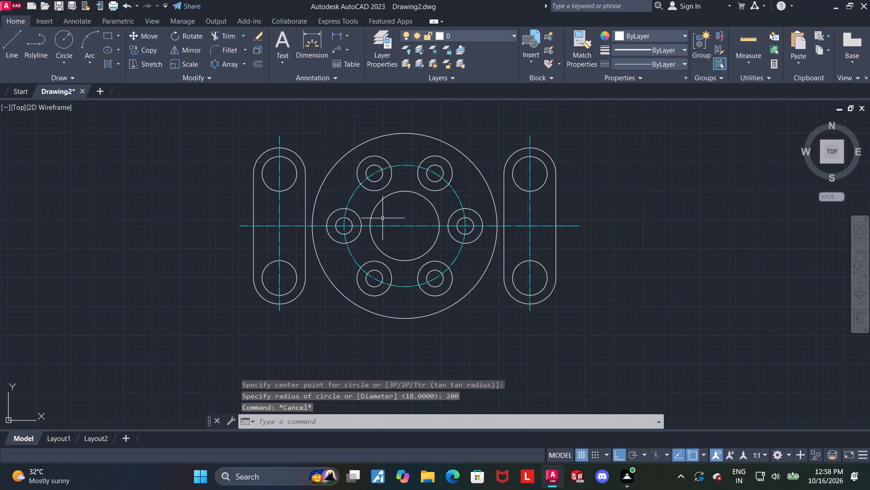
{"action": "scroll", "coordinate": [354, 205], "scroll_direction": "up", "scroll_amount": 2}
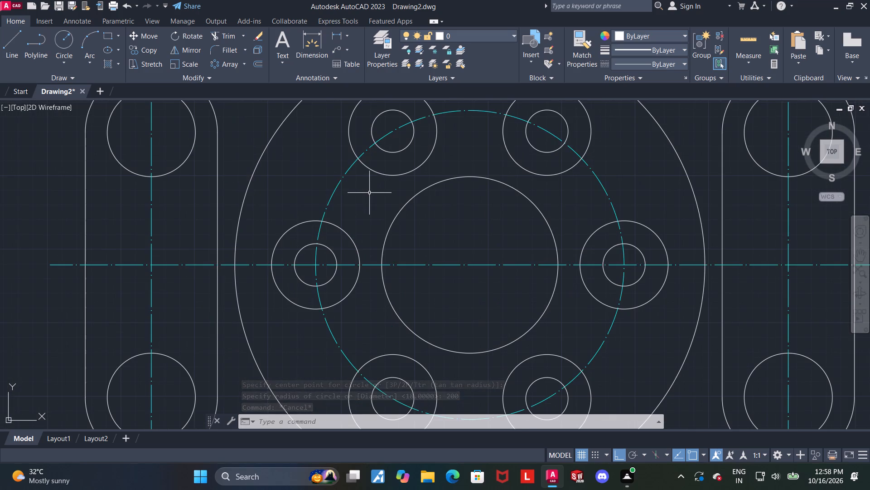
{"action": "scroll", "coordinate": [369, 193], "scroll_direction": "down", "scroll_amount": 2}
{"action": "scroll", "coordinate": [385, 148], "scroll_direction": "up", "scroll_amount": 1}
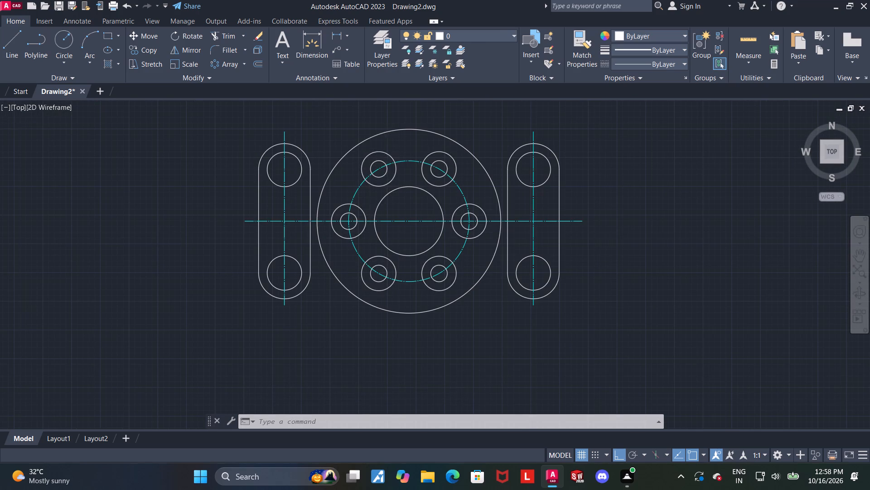
Delete the large radius 200 circle enclosing the six arrayed circle pairs.
{"action": "left_click", "coordinate": [386, 121]}
{"action": "key", "text": "Delete"}
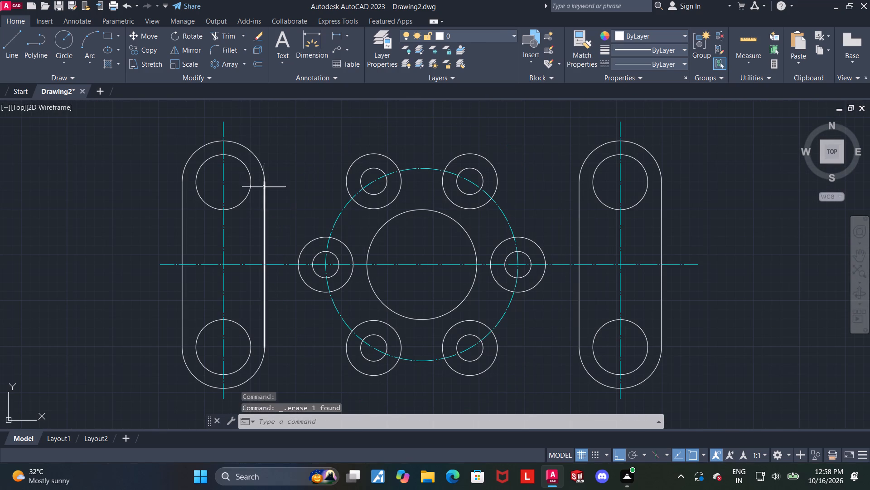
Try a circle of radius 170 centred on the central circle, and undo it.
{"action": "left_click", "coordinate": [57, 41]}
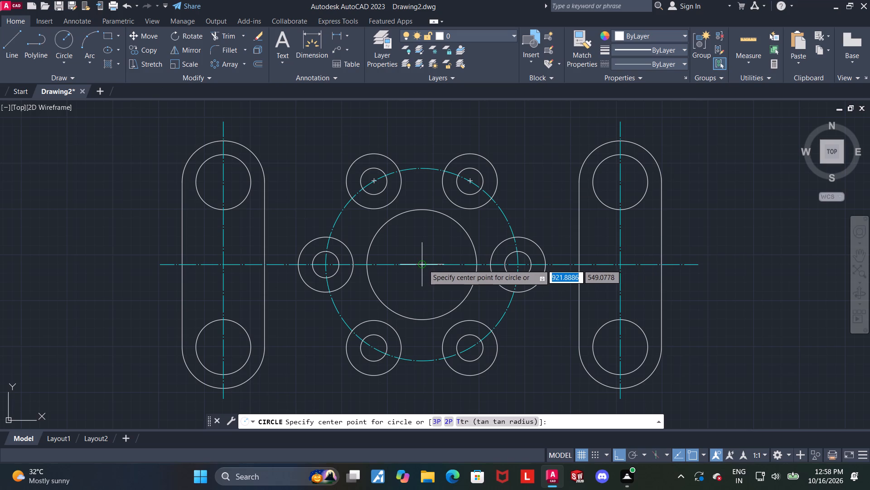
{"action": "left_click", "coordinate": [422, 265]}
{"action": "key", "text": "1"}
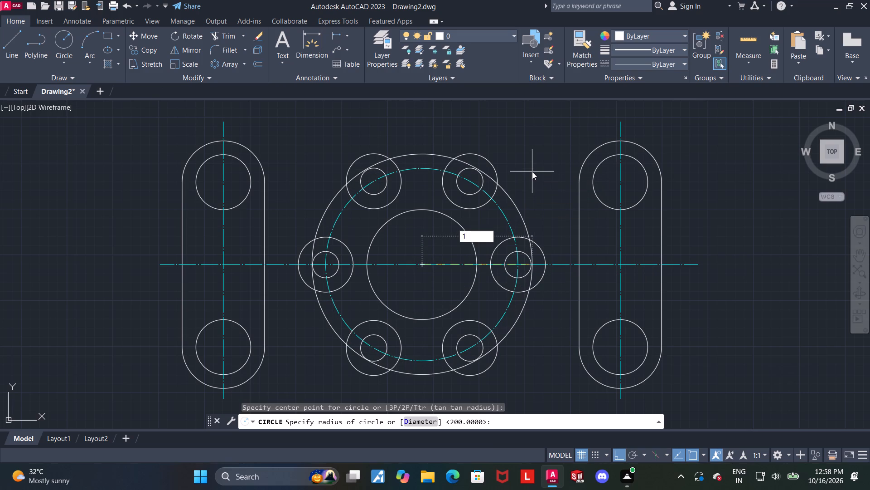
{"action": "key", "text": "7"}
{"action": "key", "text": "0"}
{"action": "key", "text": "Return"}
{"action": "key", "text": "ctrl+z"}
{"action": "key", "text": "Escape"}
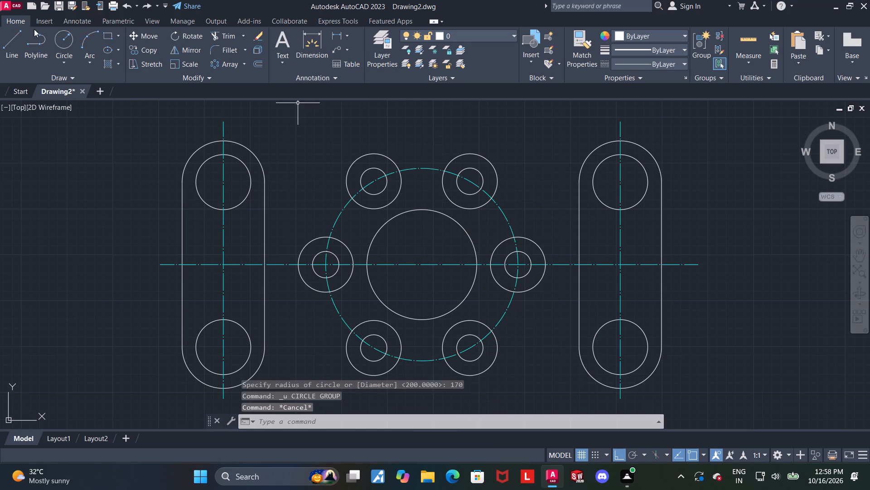
Draw a circle of radius 190 centred on the central circle, enclosing the six arrayed circle pairs.
{"action": "left_click", "coordinate": [63, 37]}
{"action": "scroll", "coordinate": [425, 266], "scroll_direction": "up", "scroll_amount": 3}
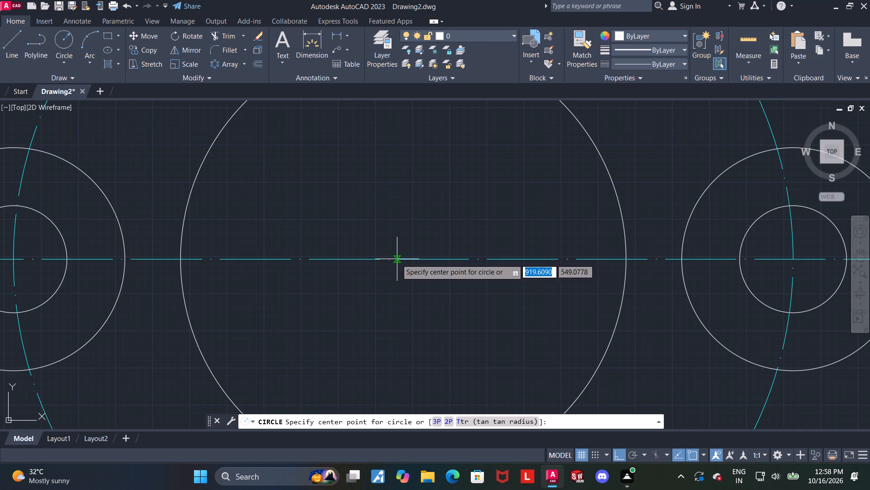
{"action": "scroll", "coordinate": [394, 259], "scroll_direction": "down", "scroll_amount": 2}
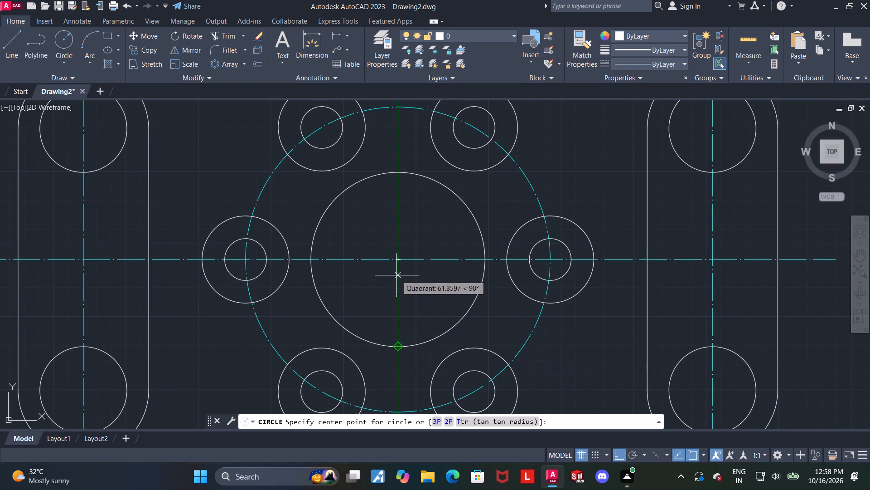
{"action": "left_click", "coordinate": [399, 259]}
{"action": "scroll", "coordinate": [399, 260], "scroll_direction": "down", "scroll_amount": 3}
{"action": "scroll", "coordinate": [443, 229], "scroll_direction": "up", "scroll_amount": 1}
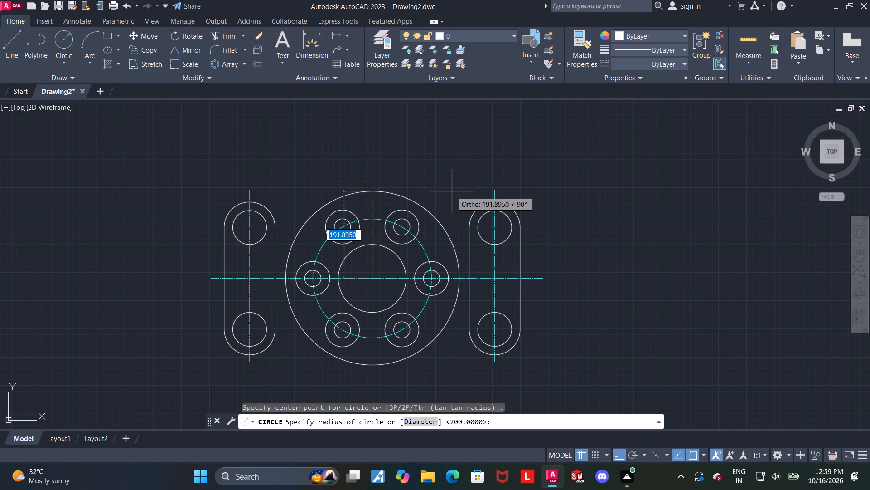
{"action": "key", "text": "1"}
{"action": "type", "text": "90"}
{"action": "key", "text": "Return"}
{"action": "key", "text": "Escape"}
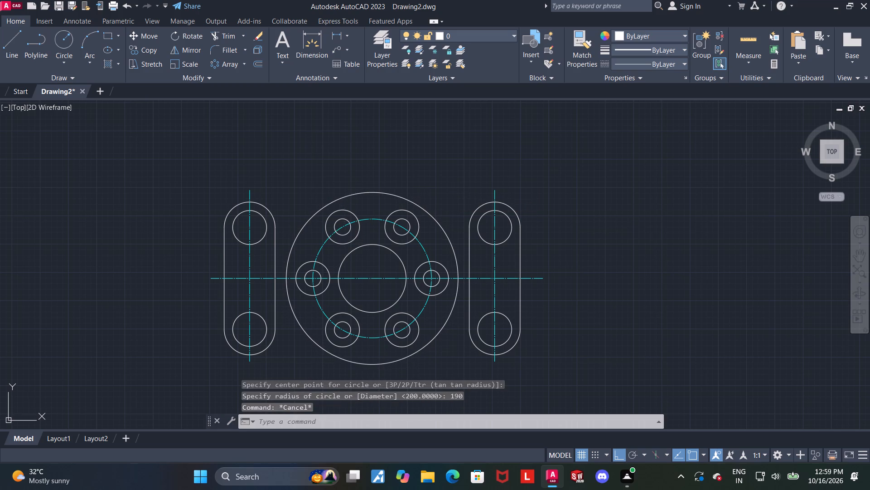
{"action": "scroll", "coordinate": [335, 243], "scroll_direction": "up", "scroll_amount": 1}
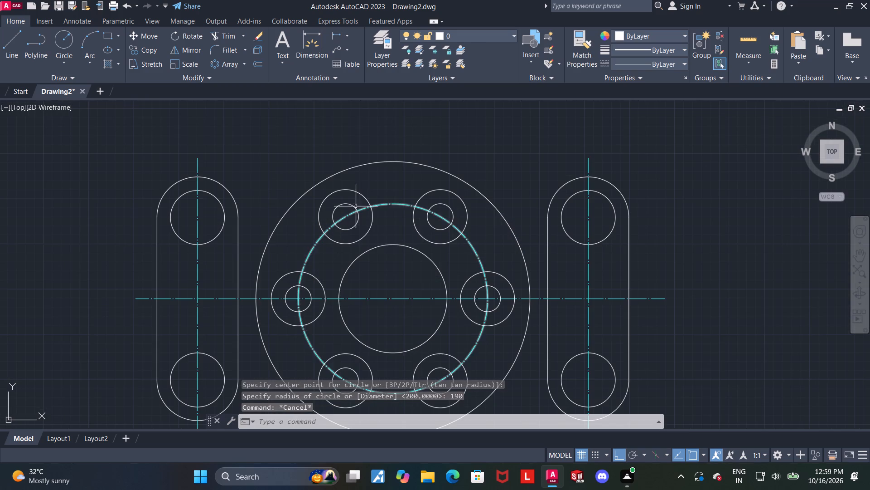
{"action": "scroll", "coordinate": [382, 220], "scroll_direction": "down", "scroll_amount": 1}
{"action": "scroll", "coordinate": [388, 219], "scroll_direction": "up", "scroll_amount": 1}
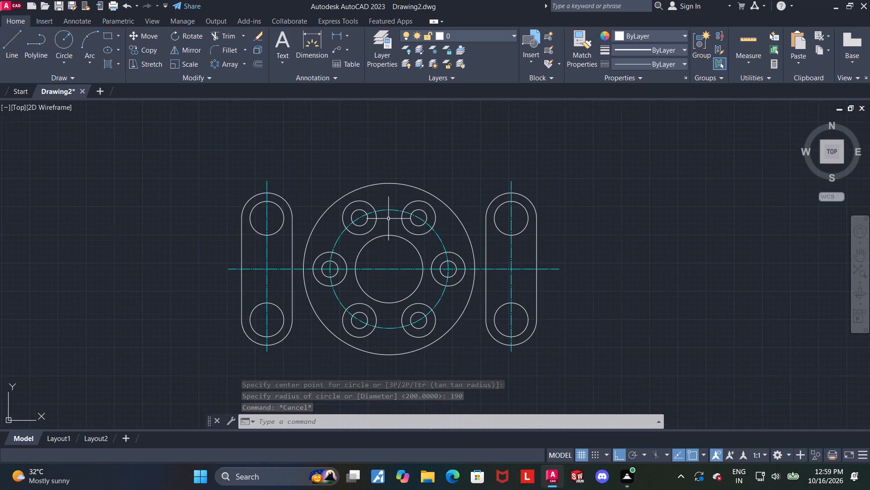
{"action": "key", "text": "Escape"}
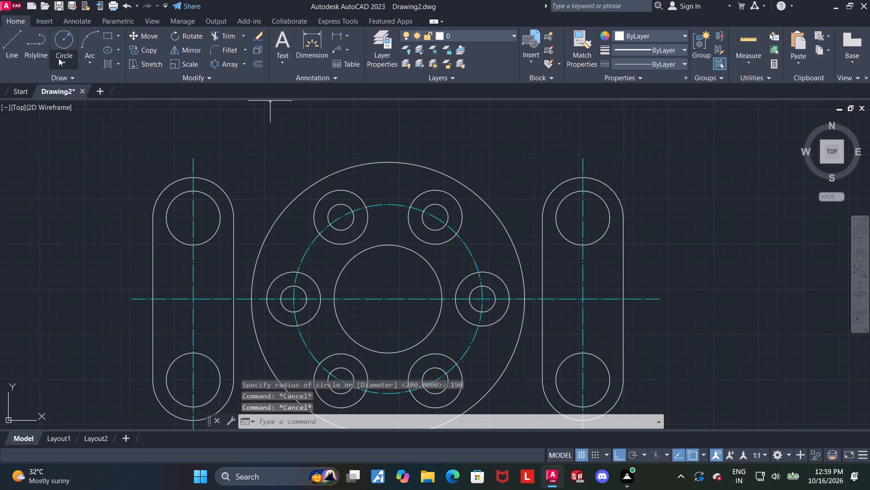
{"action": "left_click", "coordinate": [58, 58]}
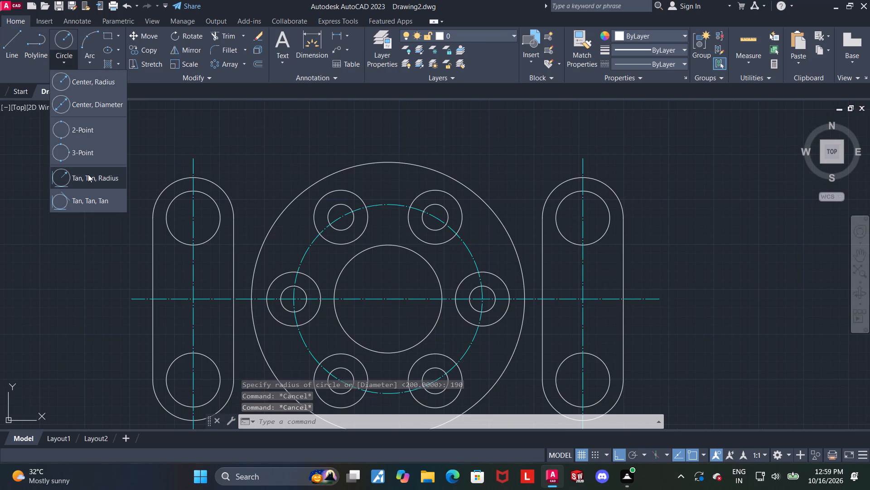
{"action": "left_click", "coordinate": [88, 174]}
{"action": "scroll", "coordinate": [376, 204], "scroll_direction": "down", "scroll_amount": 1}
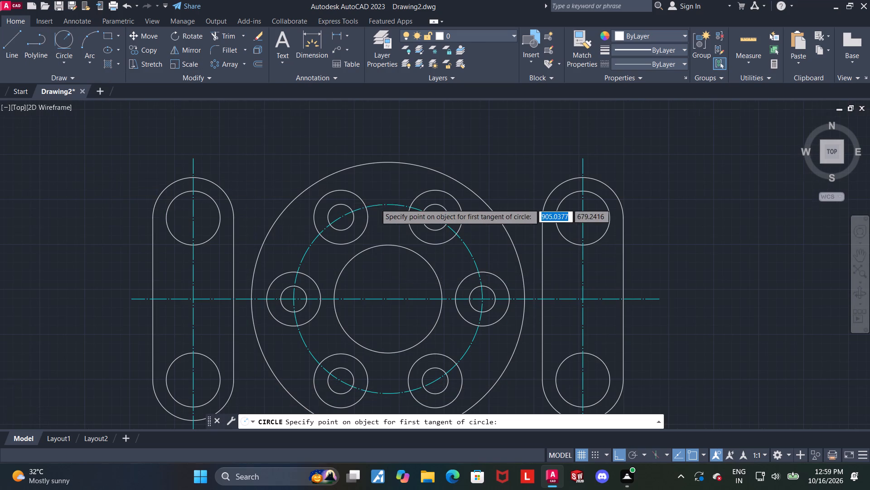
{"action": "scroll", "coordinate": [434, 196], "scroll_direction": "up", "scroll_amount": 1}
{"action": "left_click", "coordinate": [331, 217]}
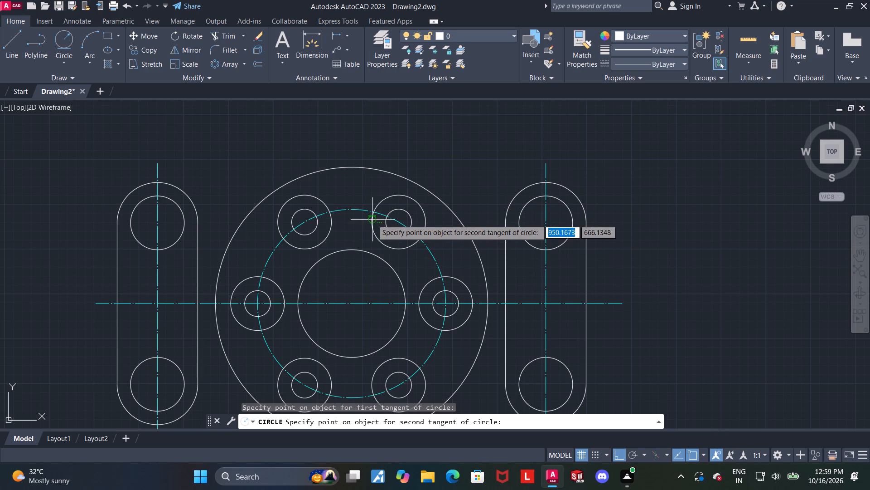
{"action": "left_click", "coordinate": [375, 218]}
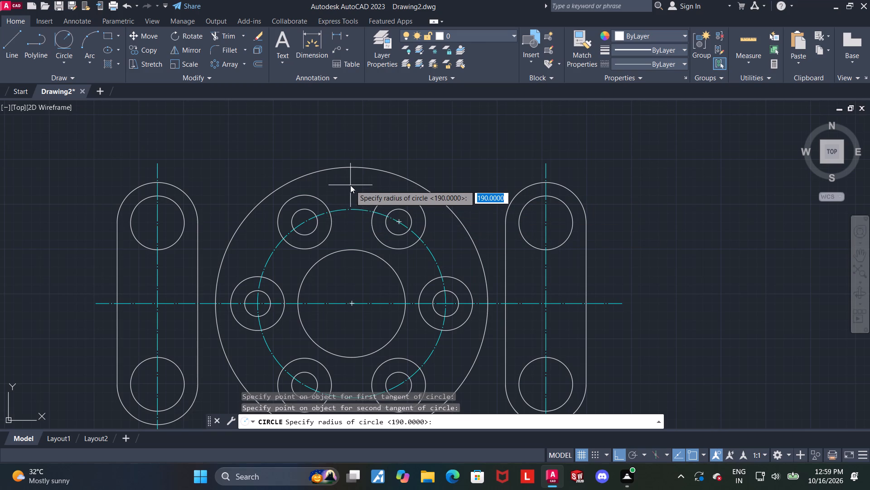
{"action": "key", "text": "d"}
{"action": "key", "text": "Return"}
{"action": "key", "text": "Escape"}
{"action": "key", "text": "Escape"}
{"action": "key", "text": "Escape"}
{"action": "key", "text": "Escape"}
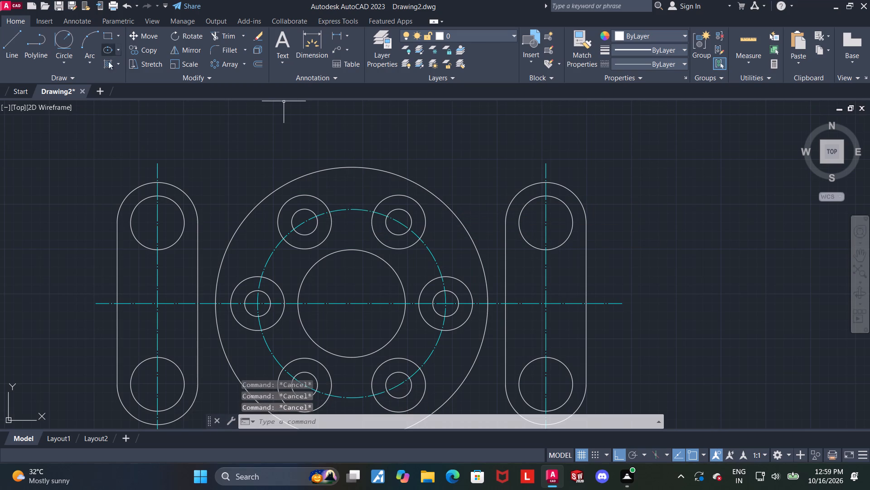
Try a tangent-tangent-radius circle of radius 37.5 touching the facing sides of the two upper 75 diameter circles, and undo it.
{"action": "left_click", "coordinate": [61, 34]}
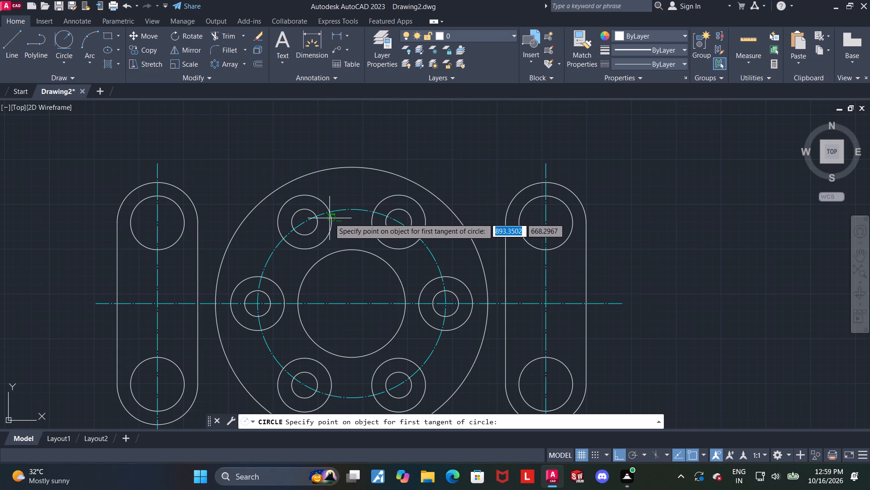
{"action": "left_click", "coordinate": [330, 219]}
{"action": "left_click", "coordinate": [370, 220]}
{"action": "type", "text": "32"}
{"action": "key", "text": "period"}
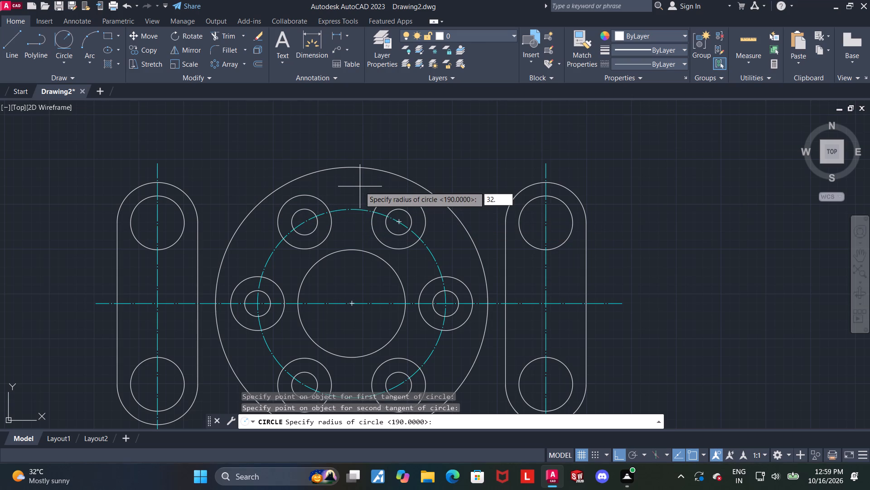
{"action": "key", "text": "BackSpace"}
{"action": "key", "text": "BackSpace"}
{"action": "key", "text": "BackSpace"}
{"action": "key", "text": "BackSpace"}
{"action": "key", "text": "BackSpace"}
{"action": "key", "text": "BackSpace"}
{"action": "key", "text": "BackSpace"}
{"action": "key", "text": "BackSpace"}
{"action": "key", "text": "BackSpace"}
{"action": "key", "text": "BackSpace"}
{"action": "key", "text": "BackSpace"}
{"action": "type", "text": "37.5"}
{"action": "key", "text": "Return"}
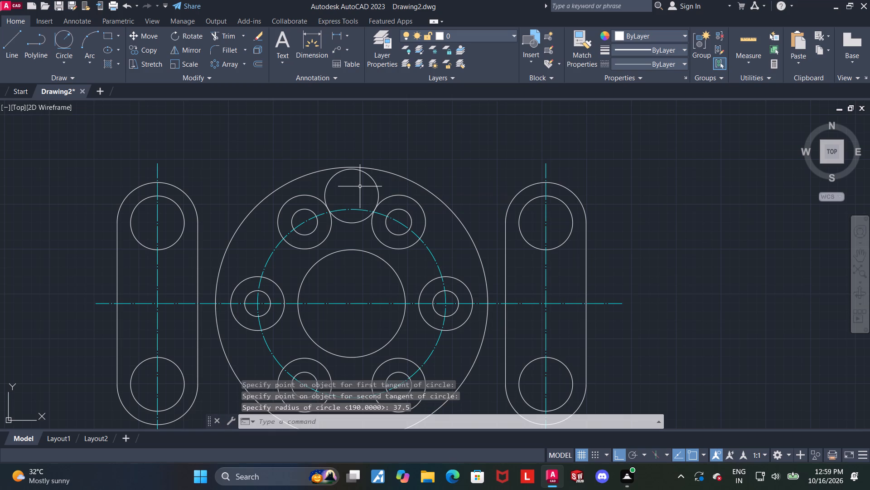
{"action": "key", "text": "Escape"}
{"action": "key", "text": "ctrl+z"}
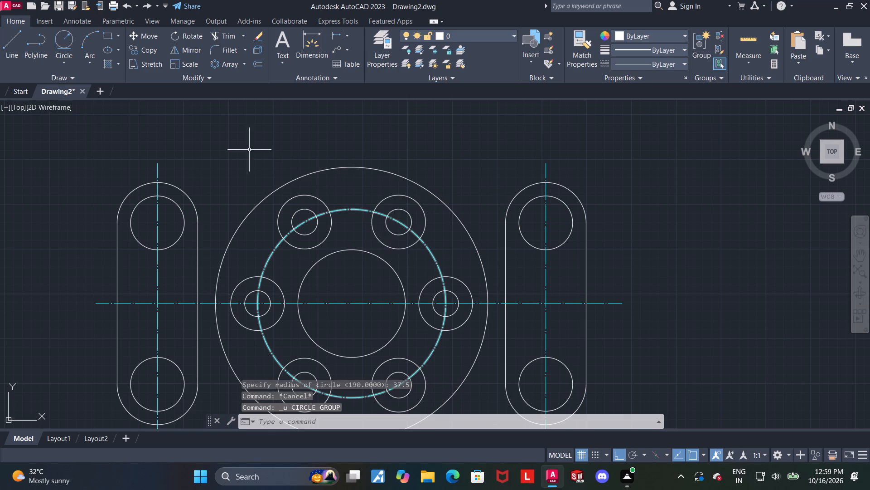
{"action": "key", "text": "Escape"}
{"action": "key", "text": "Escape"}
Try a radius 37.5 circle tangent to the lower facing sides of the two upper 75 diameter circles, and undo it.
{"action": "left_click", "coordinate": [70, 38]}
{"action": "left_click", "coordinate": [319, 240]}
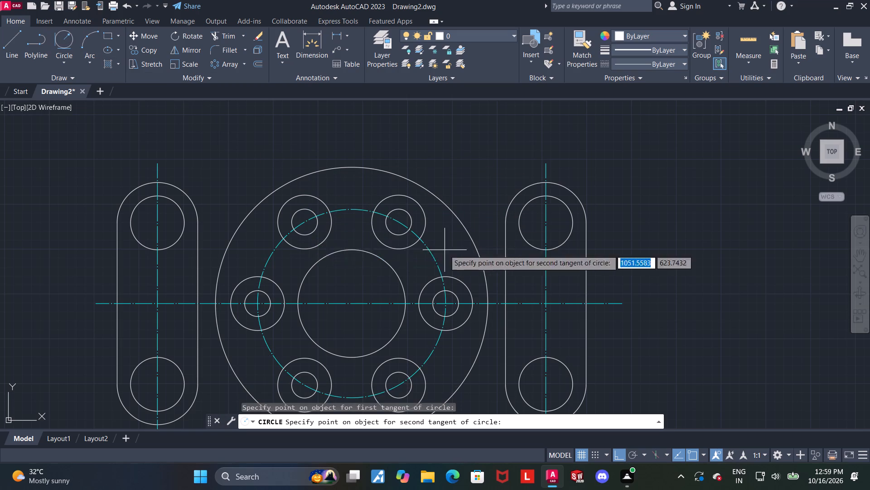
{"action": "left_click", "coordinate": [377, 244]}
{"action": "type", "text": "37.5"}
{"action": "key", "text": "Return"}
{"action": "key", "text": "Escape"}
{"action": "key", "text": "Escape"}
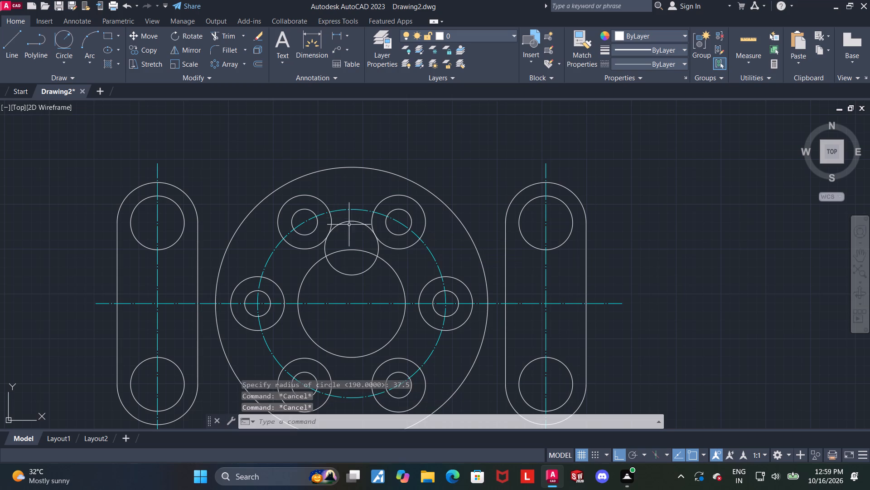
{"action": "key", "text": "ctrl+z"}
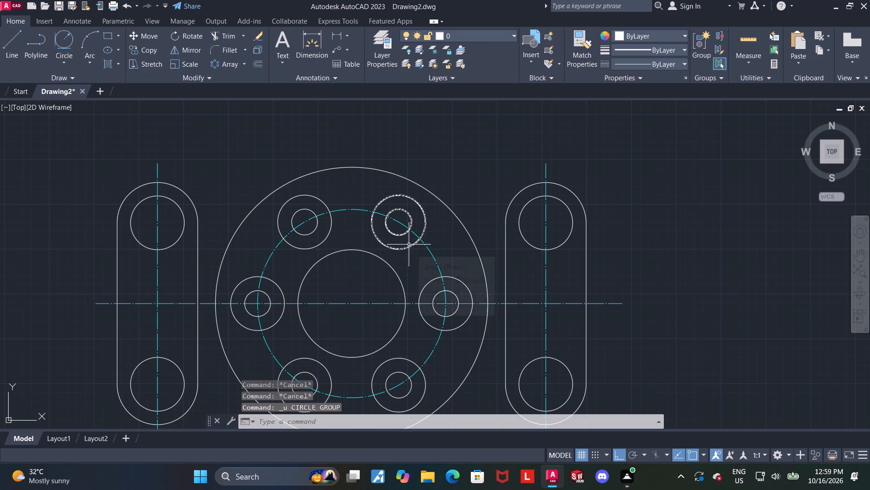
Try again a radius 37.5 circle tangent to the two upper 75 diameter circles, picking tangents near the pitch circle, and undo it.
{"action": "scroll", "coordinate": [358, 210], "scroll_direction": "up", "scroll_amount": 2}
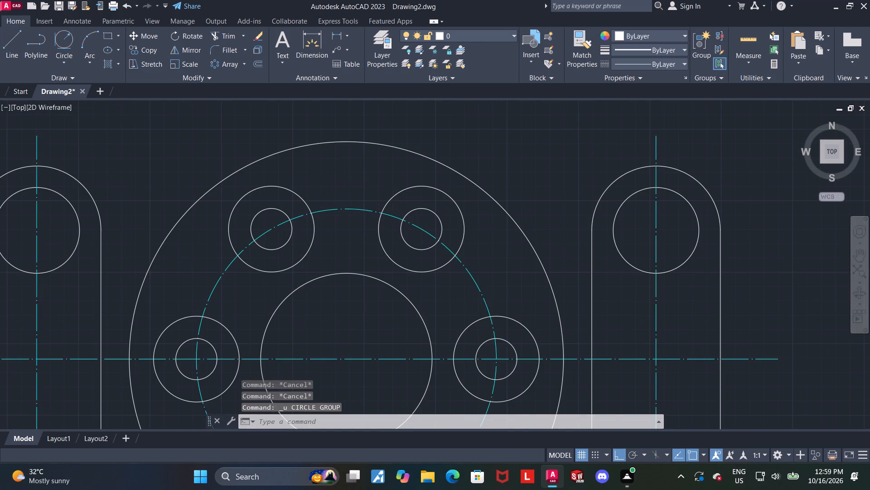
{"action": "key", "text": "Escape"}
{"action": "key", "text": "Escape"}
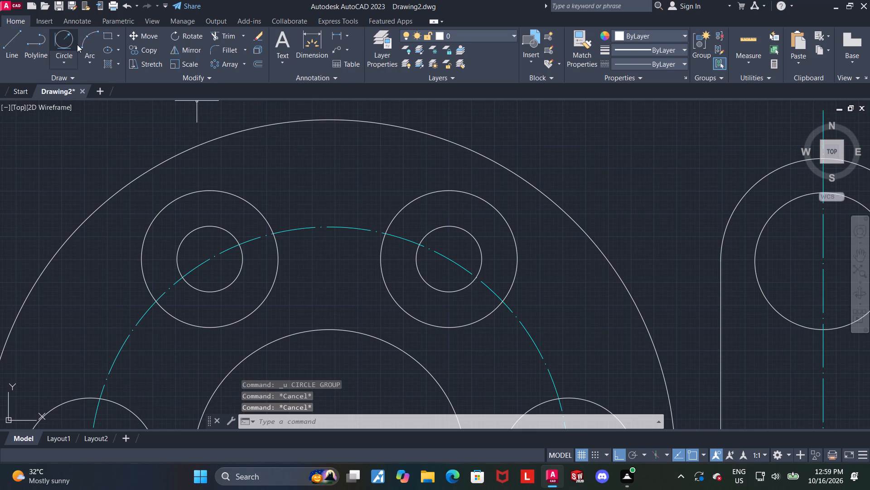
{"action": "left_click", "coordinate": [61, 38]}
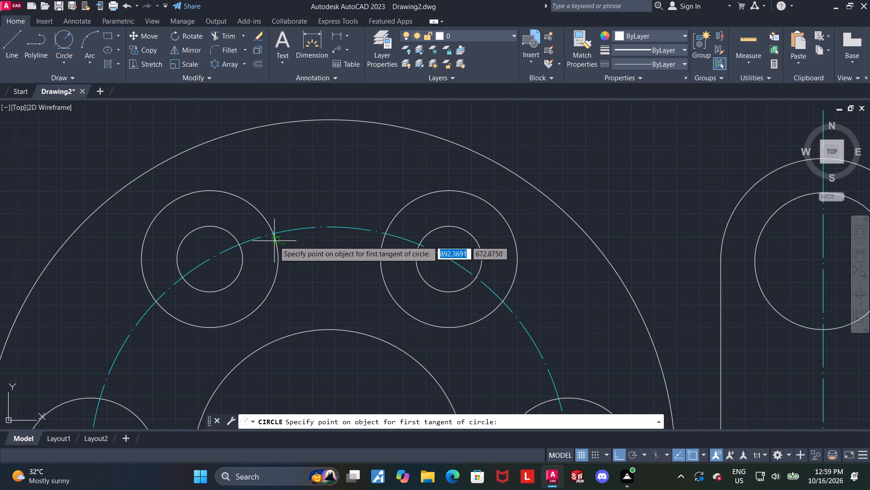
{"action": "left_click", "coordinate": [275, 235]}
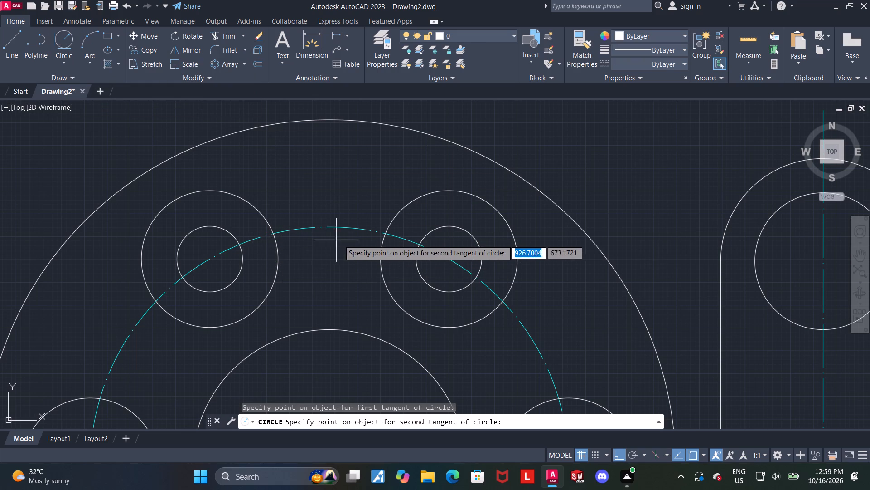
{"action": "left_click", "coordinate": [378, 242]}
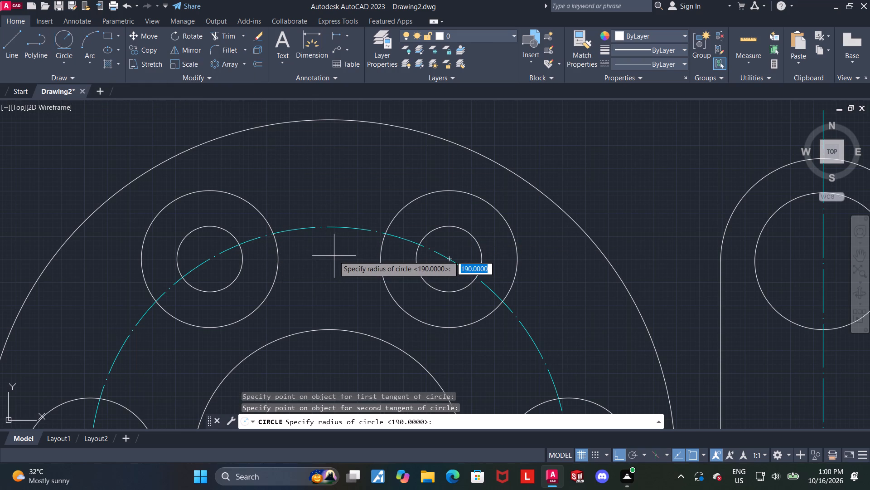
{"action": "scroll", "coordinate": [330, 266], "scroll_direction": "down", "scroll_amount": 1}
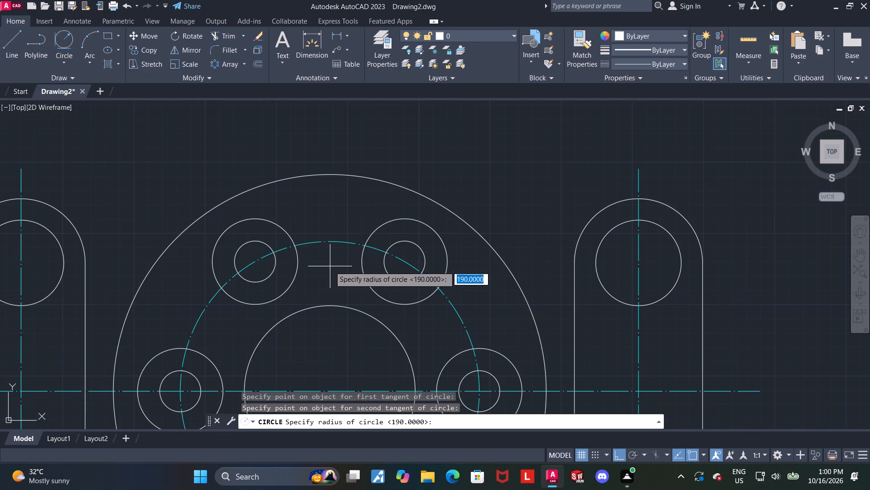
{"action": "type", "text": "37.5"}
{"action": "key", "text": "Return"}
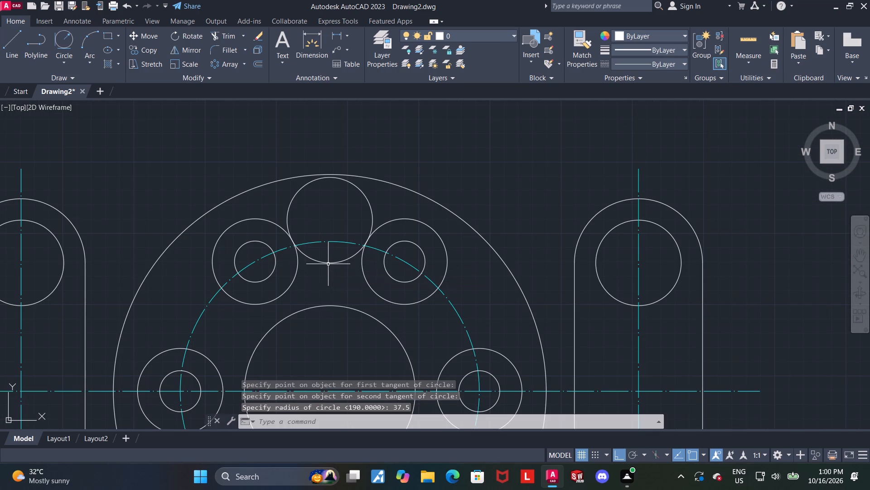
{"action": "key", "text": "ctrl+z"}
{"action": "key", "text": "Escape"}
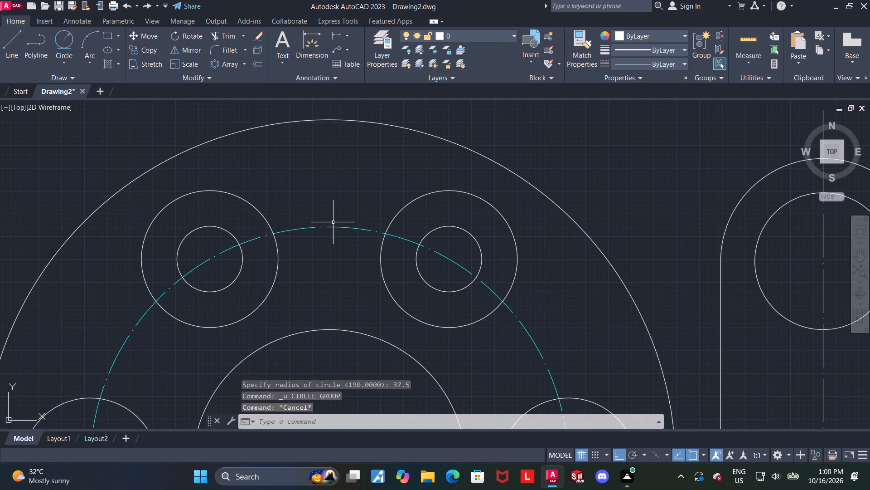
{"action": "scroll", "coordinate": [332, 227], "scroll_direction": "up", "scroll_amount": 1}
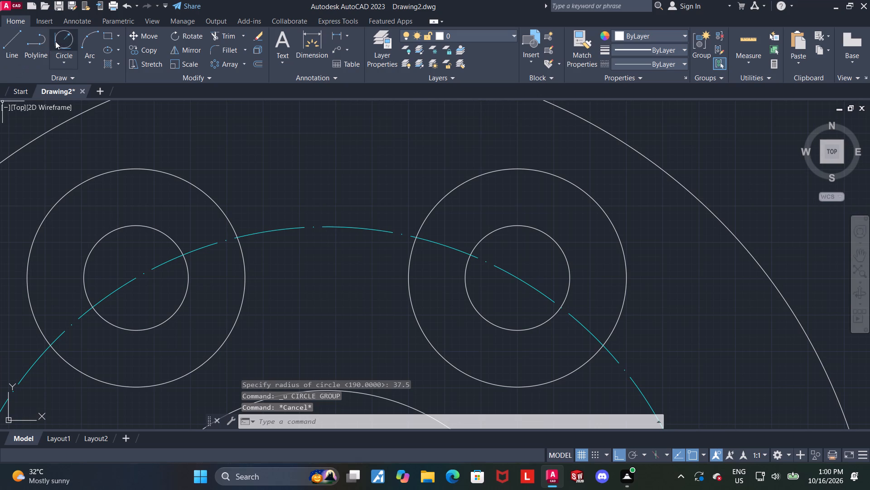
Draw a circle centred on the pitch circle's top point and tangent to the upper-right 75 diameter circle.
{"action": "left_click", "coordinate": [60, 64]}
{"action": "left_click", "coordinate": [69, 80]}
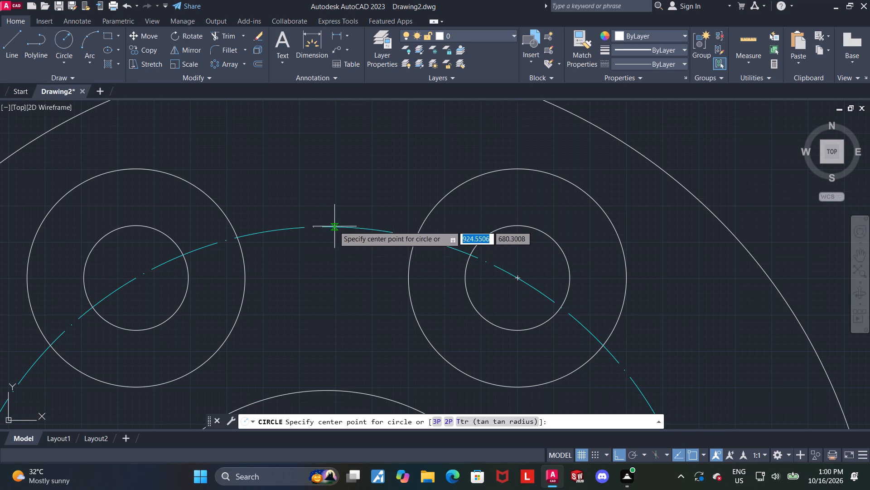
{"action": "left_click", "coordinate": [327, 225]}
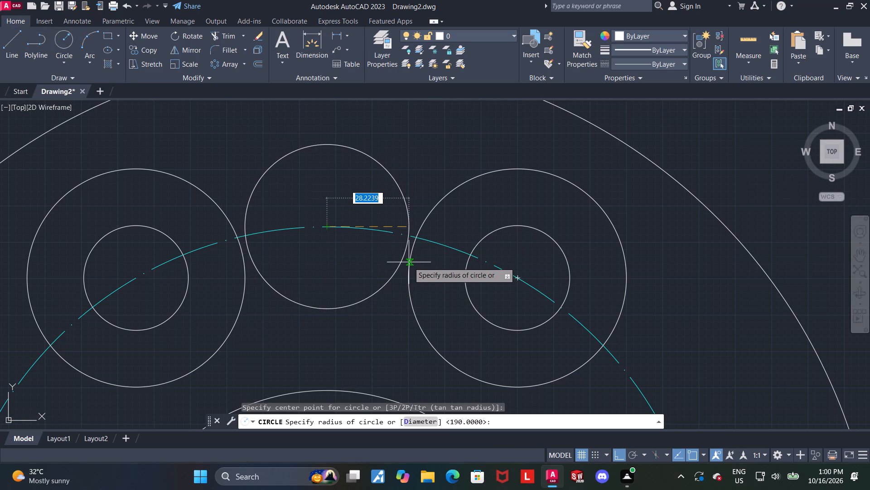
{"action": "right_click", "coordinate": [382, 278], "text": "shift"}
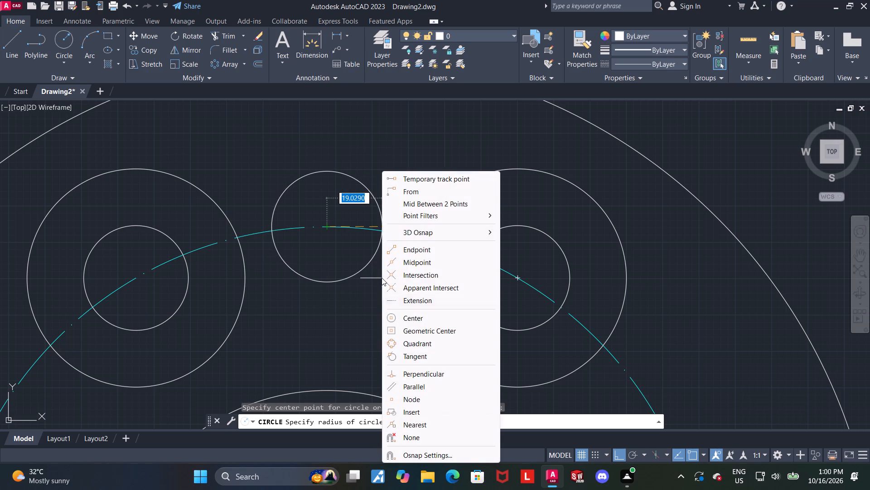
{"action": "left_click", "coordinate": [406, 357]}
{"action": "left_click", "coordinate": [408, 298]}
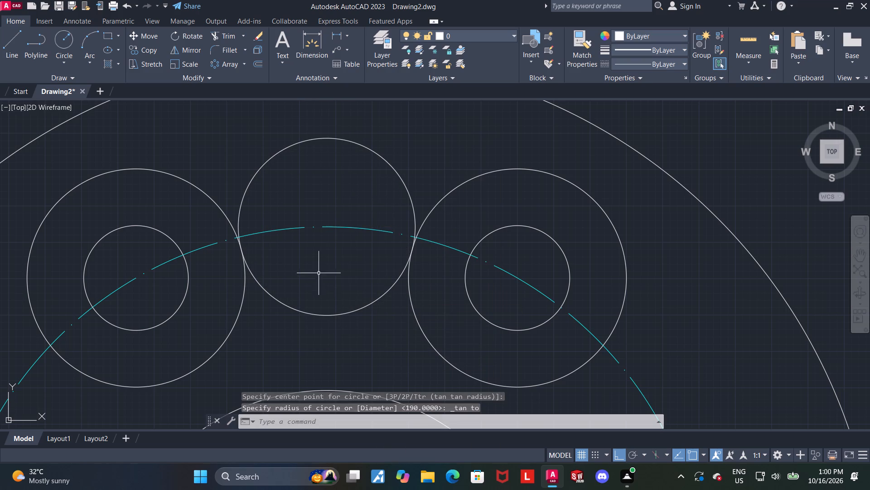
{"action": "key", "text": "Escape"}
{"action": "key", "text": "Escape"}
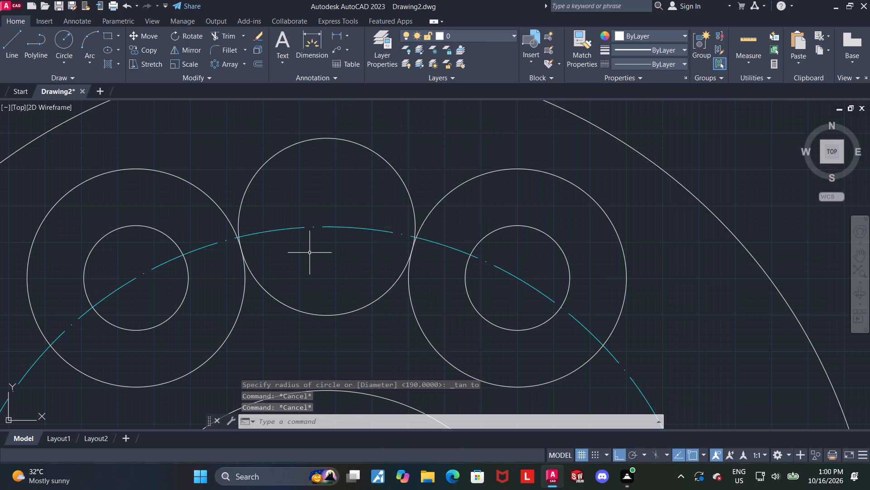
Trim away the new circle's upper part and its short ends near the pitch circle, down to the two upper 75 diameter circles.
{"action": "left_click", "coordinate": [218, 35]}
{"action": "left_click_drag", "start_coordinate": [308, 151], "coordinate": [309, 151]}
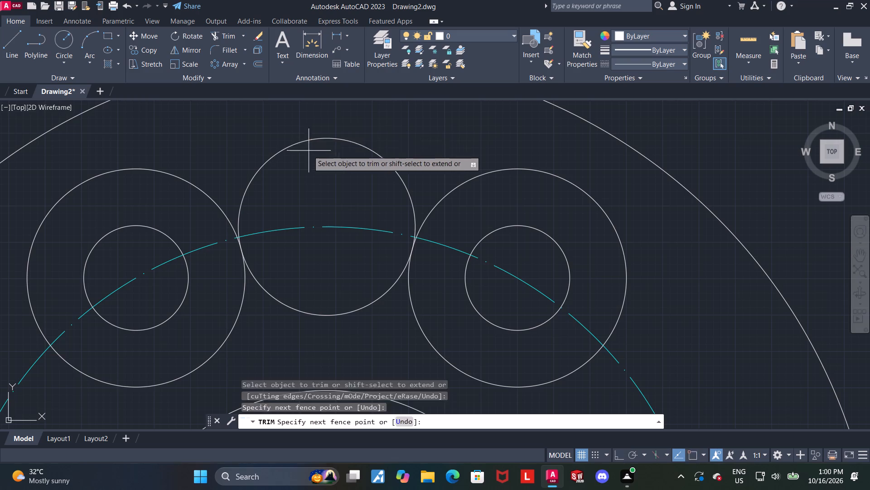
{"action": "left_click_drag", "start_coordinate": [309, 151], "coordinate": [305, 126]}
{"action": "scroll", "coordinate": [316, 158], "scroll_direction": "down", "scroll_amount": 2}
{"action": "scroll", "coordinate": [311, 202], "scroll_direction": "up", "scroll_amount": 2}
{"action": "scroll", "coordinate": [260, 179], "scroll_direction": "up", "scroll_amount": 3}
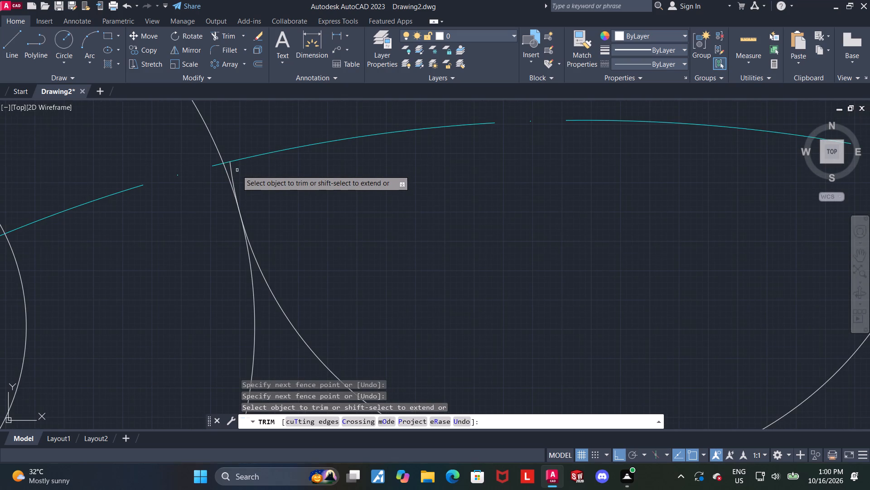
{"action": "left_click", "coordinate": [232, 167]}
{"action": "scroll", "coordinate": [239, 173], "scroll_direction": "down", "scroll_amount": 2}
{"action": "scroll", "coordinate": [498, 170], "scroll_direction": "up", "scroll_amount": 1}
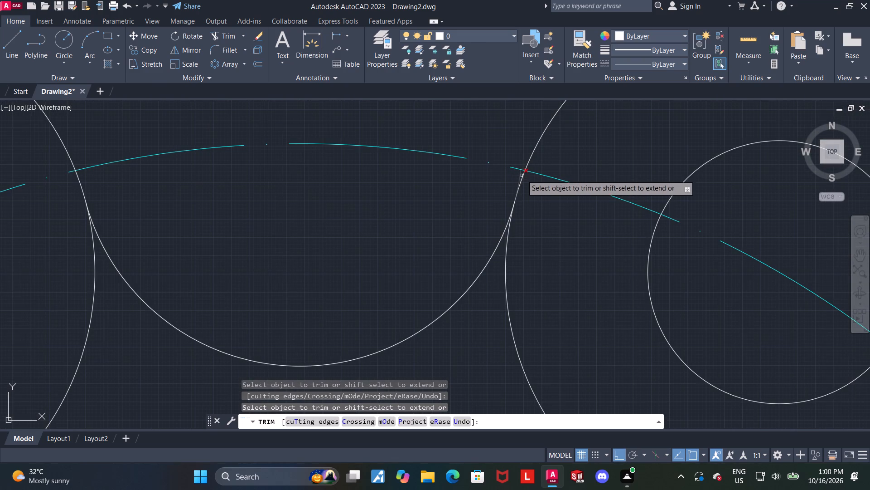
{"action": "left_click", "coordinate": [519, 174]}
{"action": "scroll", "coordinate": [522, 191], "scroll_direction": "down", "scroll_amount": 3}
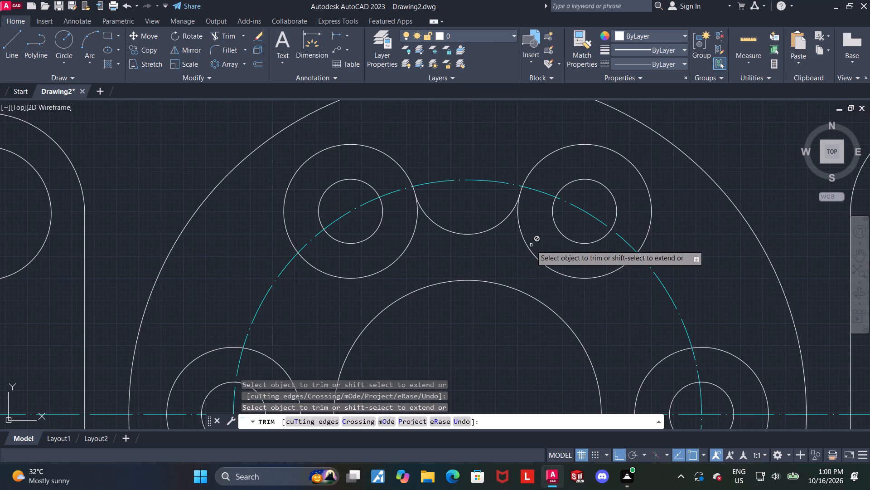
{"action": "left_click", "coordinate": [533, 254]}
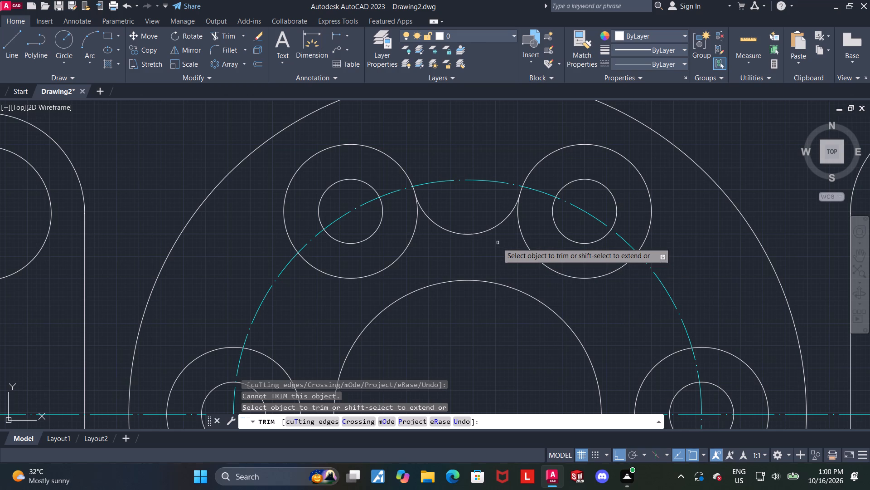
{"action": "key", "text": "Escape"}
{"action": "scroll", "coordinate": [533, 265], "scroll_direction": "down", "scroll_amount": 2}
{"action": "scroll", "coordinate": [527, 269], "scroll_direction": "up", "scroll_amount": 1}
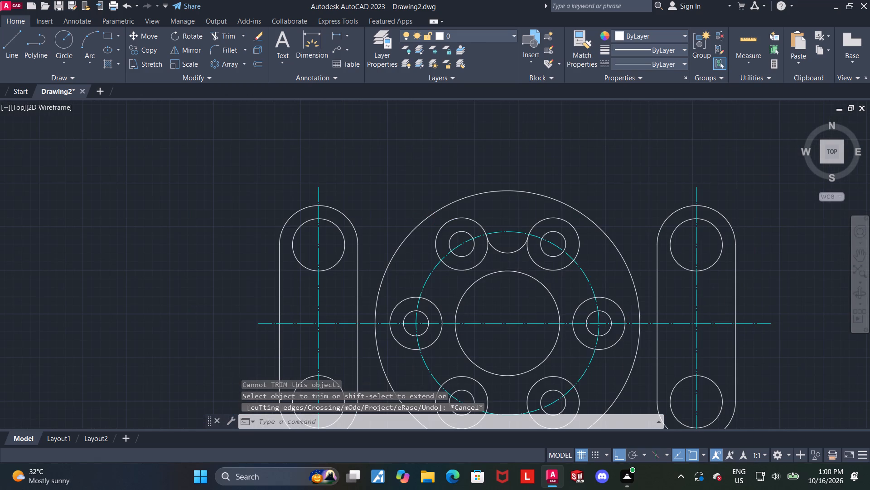
Undo the trims, the tangent circle, the radius 190 circle and the polar array, back to a single concentric circle pair.
{"action": "key", "text": "ctrl+z"}
{"action": "key", "text": "ctrl+z"}
{"action": "key", "text": "ctrl+z"}
{"action": "key", "text": "ctrl+z"}
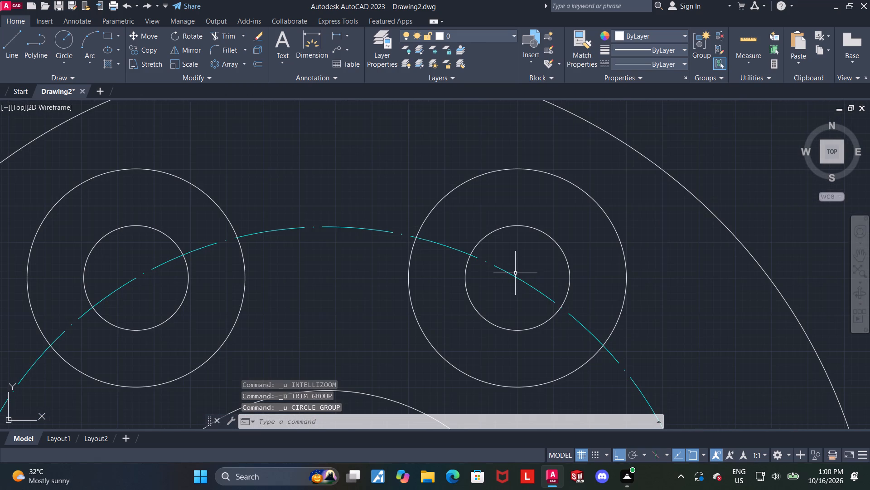
{"action": "key", "text": "ctrl+z"}
{"action": "key", "text": "ctrl+z"}
{"action": "key", "text": "ctrl+z"}
{"action": "key", "text": "ctrl+z"}
{"action": "key", "text": "ctrl+z"}
{"action": "key", "text": "ctrl+z"}
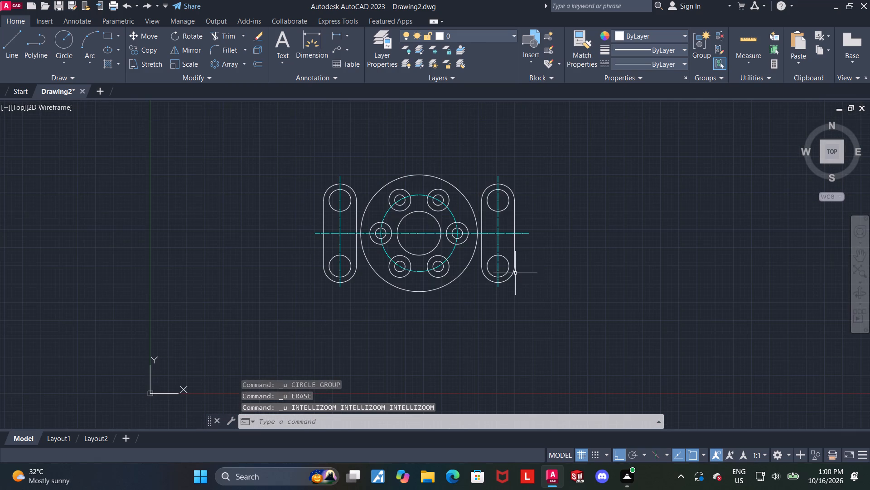
{"action": "key", "text": "ctrl+z"}
{"action": "key", "text": "ctrl+z"}
{"action": "key", "text": "ctrl+z"}
Draw a line about 184 long at 120° from the central circle's centre, with Ortho off.
{"action": "scroll", "coordinate": [469, 278], "scroll_direction": "down", "scroll_amount": 1}
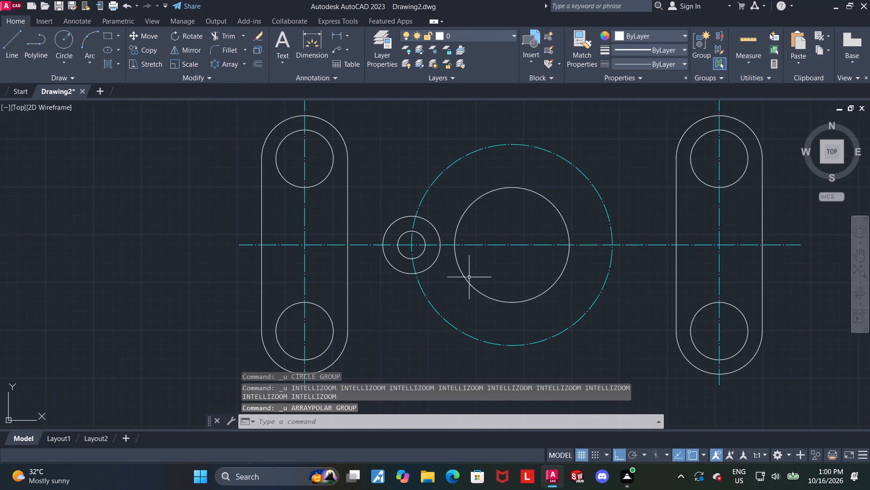
{"action": "scroll", "coordinate": [563, 420], "scroll_direction": "up", "scroll_amount": 1}
{"action": "middle_click_drag", "start_coordinate": [556, 420], "coordinate": [505, 456]}
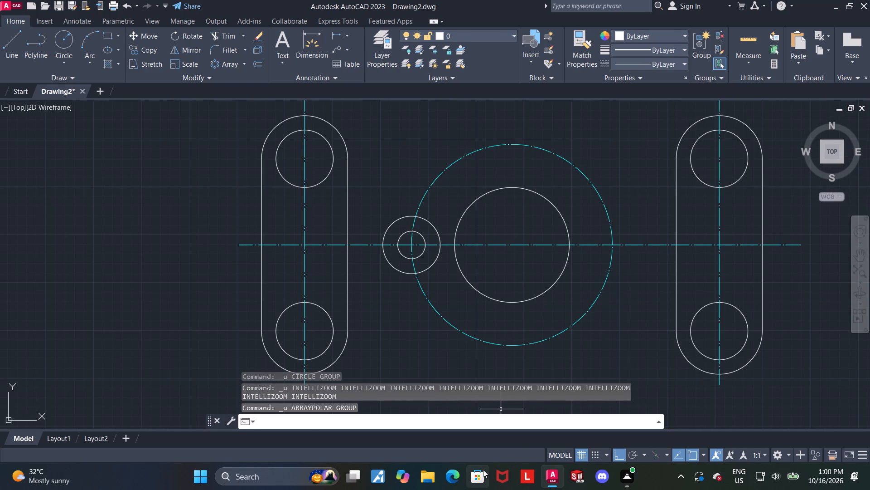
{"action": "scroll", "coordinate": [527, 174], "scroll_direction": "up", "scroll_amount": 1}
{"action": "scroll", "coordinate": [556, 206], "scroll_direction": "down", "scroll_amount": 1}
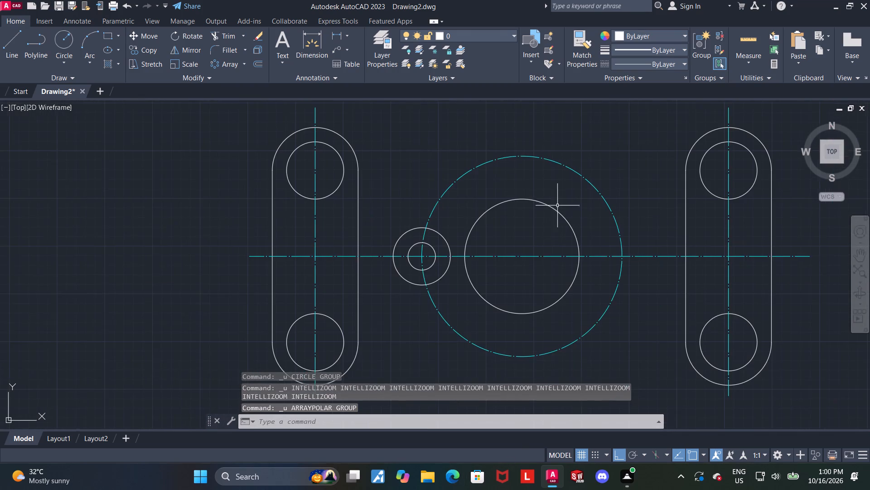
{"action": "middle_click_drag", "start_coordinate": [555, 206], "coordinate": [522, 200]}
{"action": "middle_click_drag", "start_coordinate": [524, 210], "coordinate": [428, 238]}
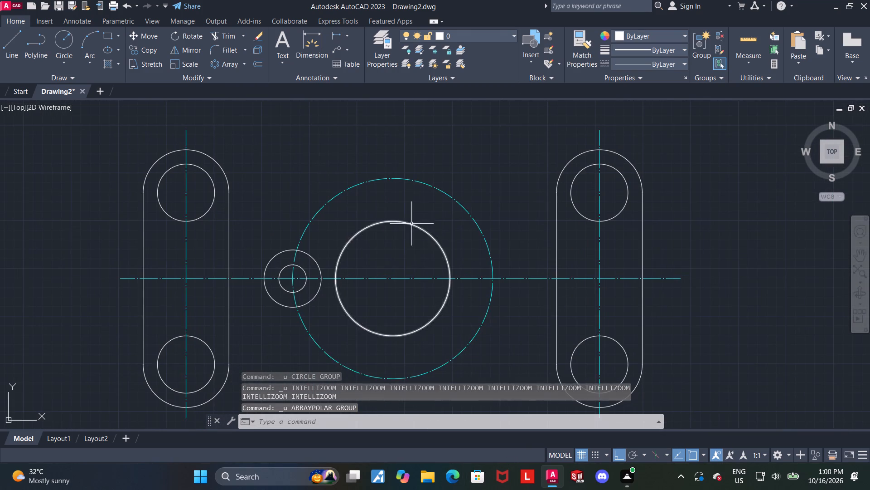
{"action": "scroll", "coordinate": [381, 218], "scroll_direction": "up", "scroll_amount": 1}
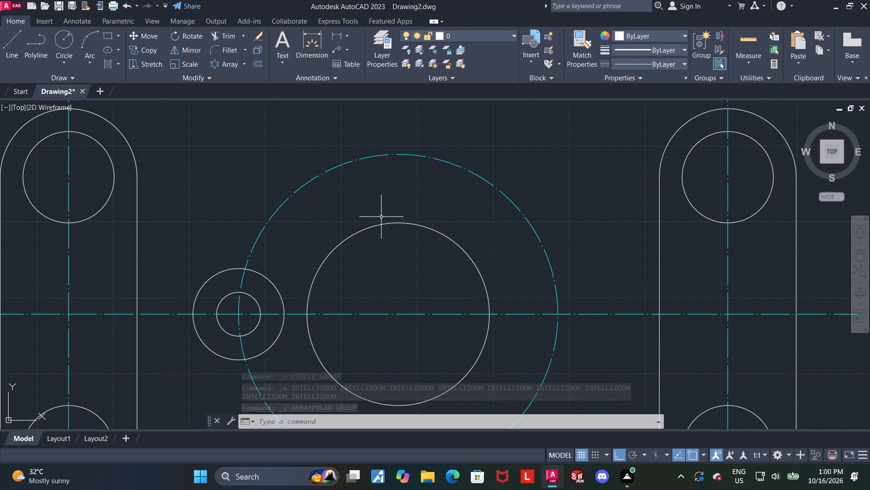
{"action": "left_click", "coordinate": [15, 44]}
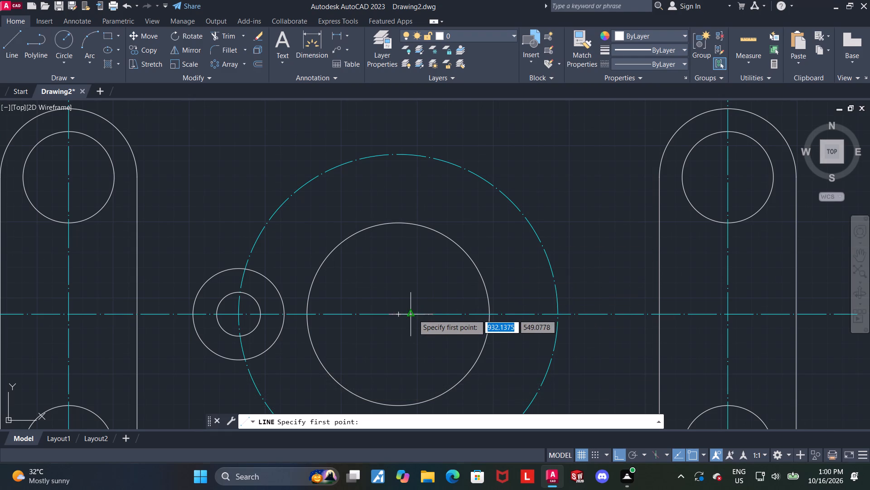
{"action": "left_click", "coordinate": [398, 315]}
{"action": "scroll", "coordinate": [323, 215], "scroll_direction": "down", "scroll_amount": 2}
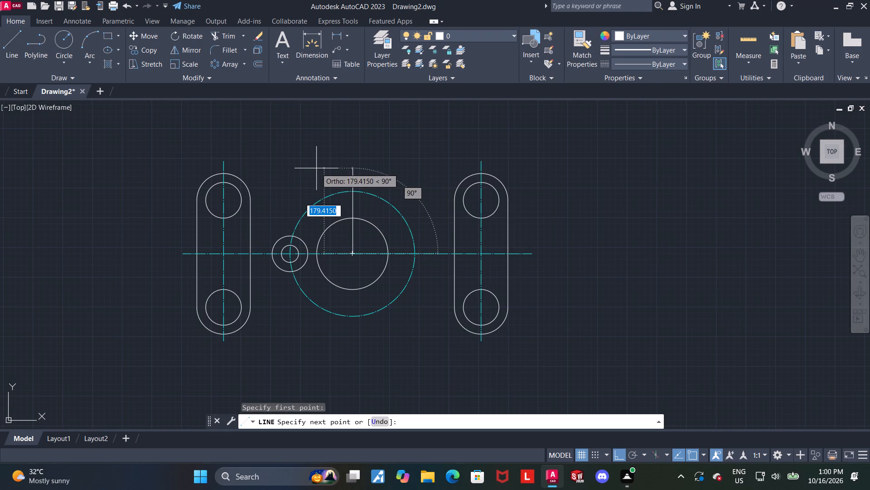
{"action": "key", "text": "Tab"}
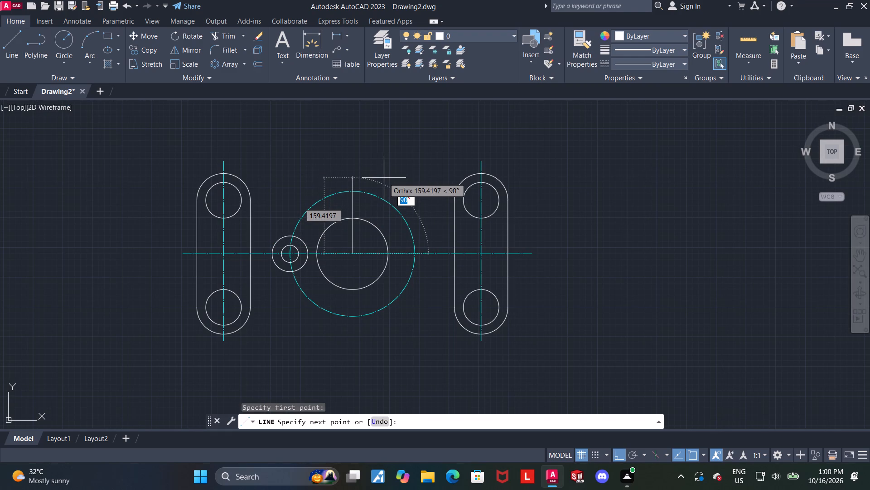
{"action": "key", "text": "F8"}
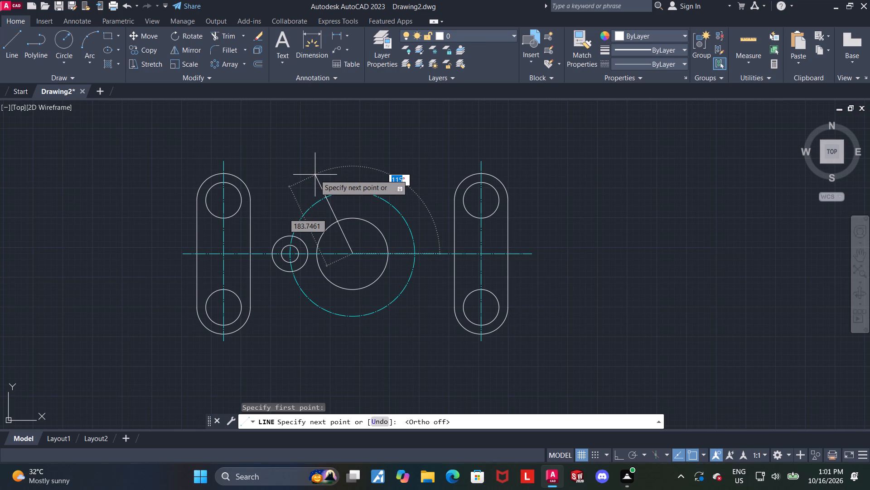
{"action": "type", "text": "12"}
{"action": "key", "text": "0"}
{"action": "key", "text": "Return"}
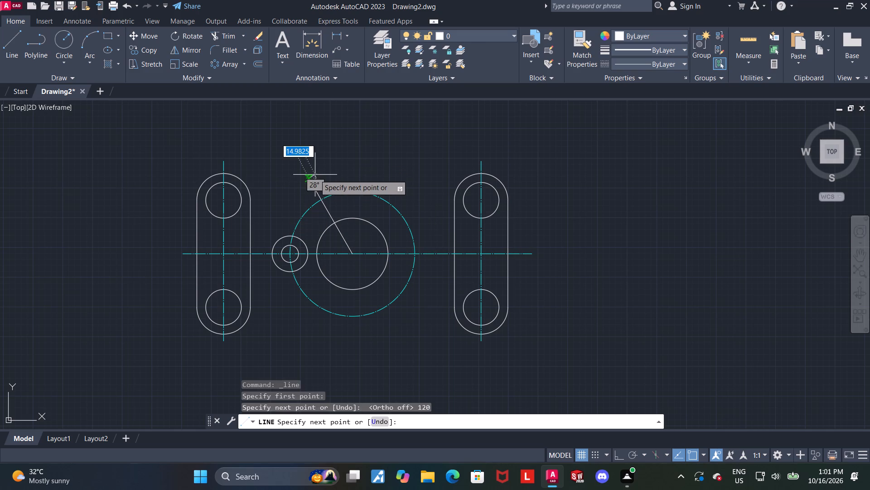
{"action": "key", "text": "Escape"}
{"action": "key", "text": "Escape"}
Give the 120° line the dash-dot centre linetype and cyan colour.
{"action": "left_click", "coordinate": [336, 222]}
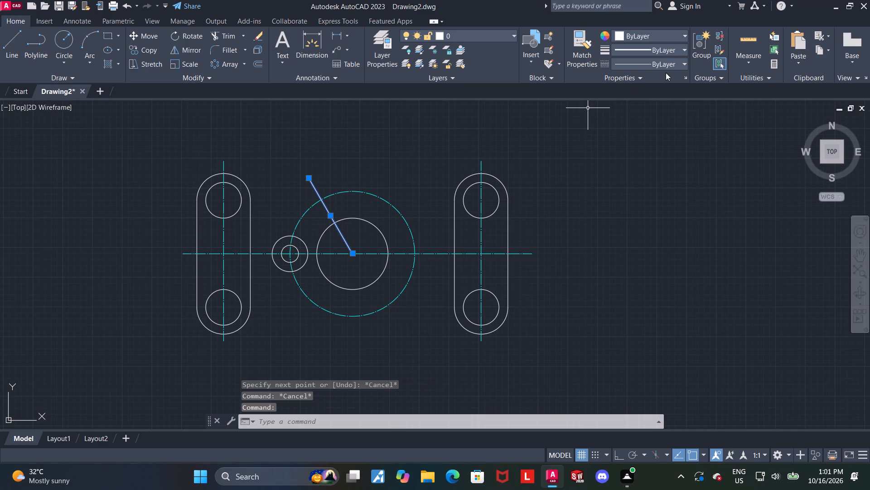
{"action": "left_click", "coordinate": [665, 64]}
{"action": "left_click", "coordinate": [648, 107]}
{"action": "left_click", "coordinate": [653, 36]}
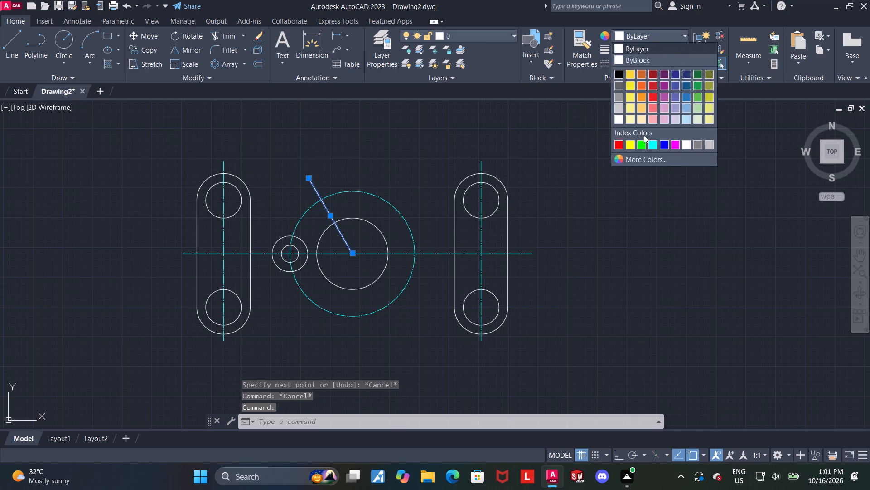
{"action": "left_click", "coordinate": [651, 146]}
{"action": "key", "text": "Escape"}
Draw a circle of radius 190 centred on the central circle.
{"action": "scroll", "coordinate": [393, 216], "scroll_direction": "up", "scroll_amount": 1}
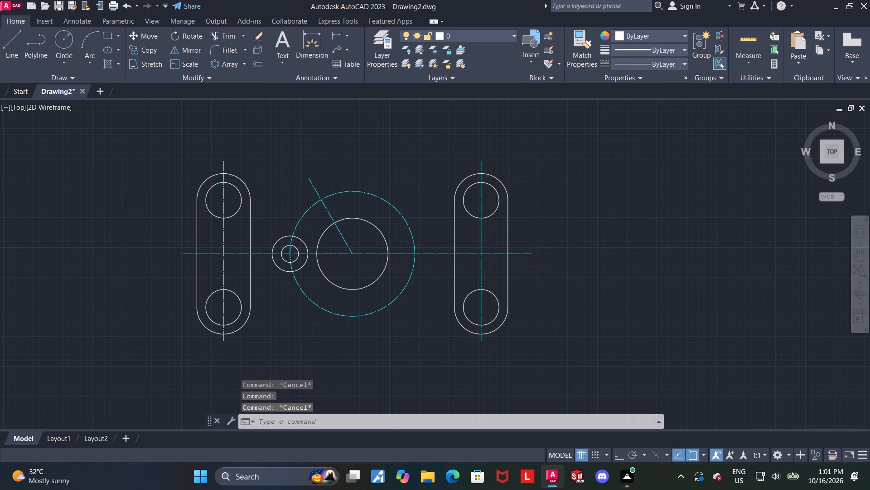
{"action": "scroll", "coordinate": [399, 213], "scroll_direction": "down", "scroll_amount": 1}
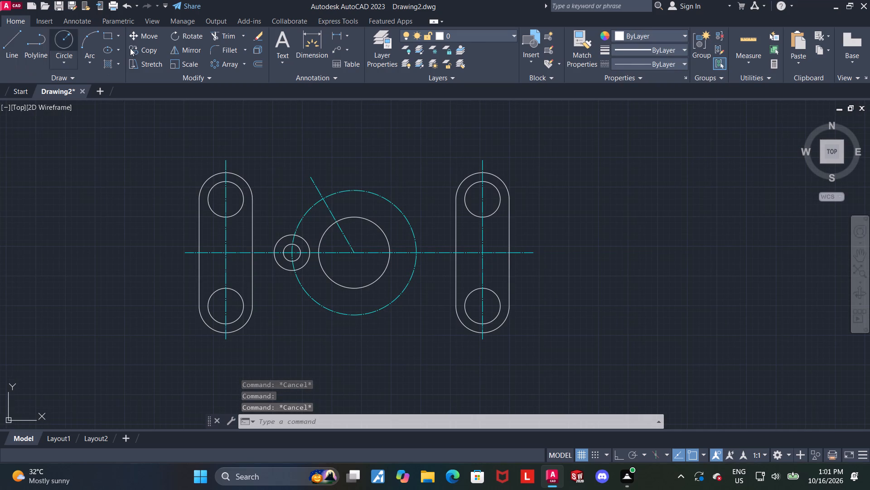
{"action": "left_click", "coordinate": [66, 37]}
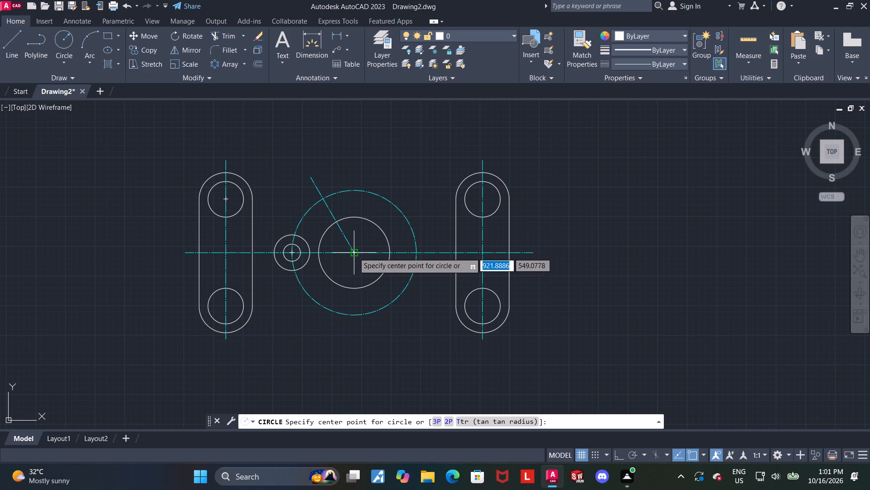
{"action": "left_click", "coordinate": [354, 253]}
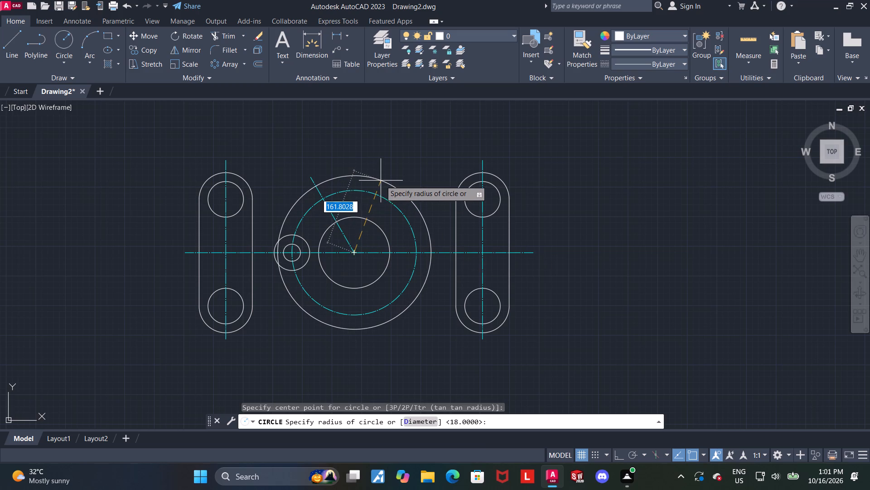
{"action": "type", "text": "190"}
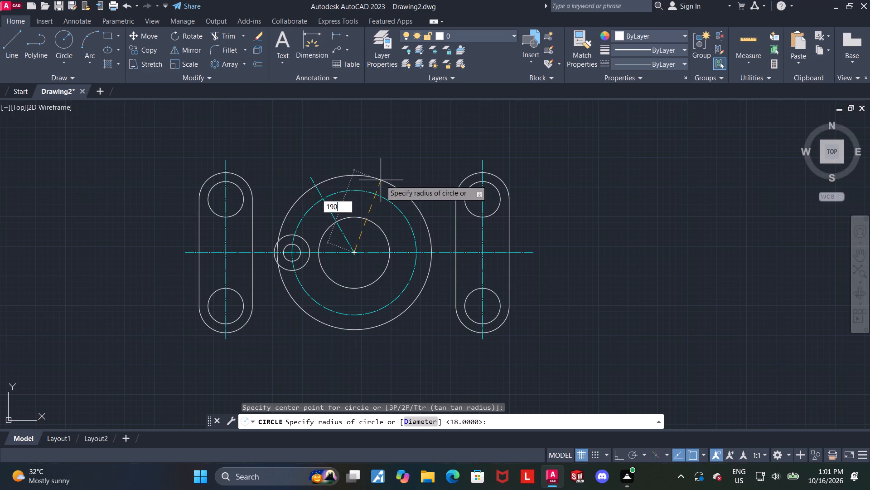
{"action": "key", "text": "Return"}
{"action": "key", "text": "Escape"}
{"action": "scroll", "coordinate": [350, 228], "scroll_direction": "up", "scroll_amount": 1}
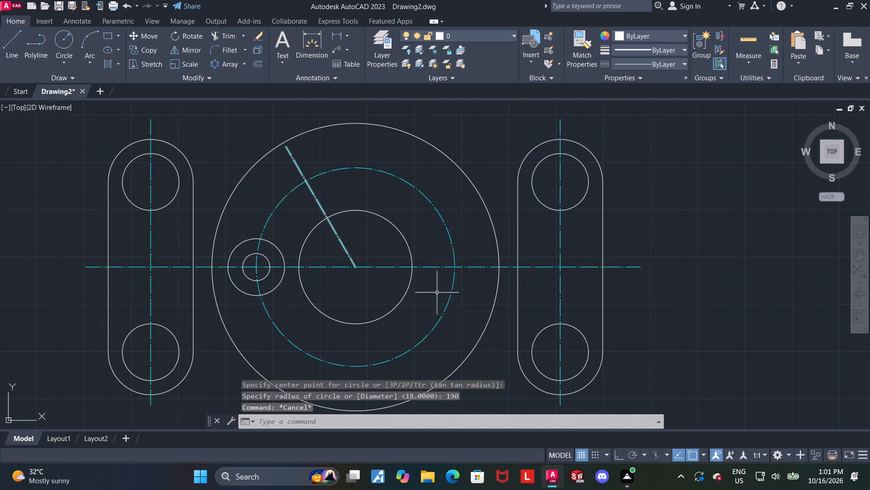
Draw a vertical line about 179 long upward from the central circle's centre, with Ortho on.
{"action": "scroll", "coordinate": [334, 273], "scroll_direction": "up", "scroll_amount": 2}
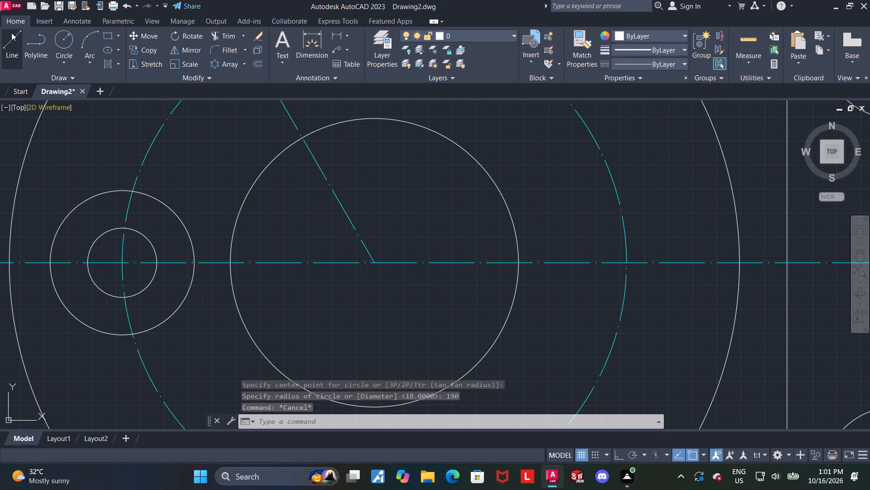
{"action": "left_click", "coordinate": [11, 33]}
{"action": "scroll", "coordinate": [372, 260], "scroll_direction": "up", "scroll_amount": 7}
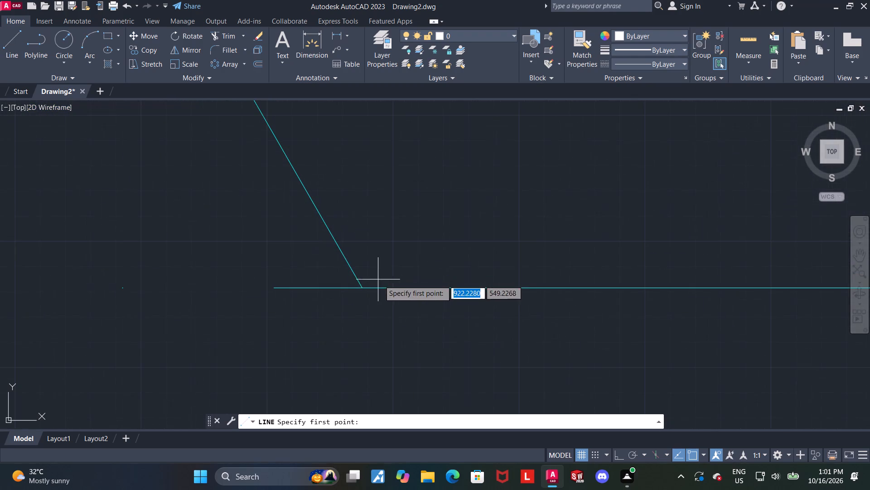
{"action": "left_click", "coordinate": [359, 289]}
{"action": "scroll", "coordinate": [360, 289], "scroll_direction": "down", "scroll_amount": 11}
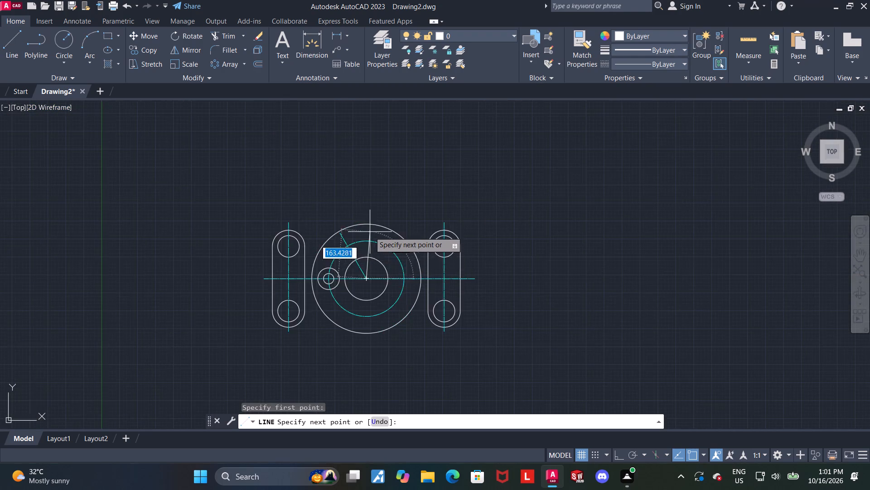
{"action": "scroll", "coordinate": [370, 232], "scroll_direction": "up", "scroll_amount": 2}
{"action": "key", "text": "F8"}
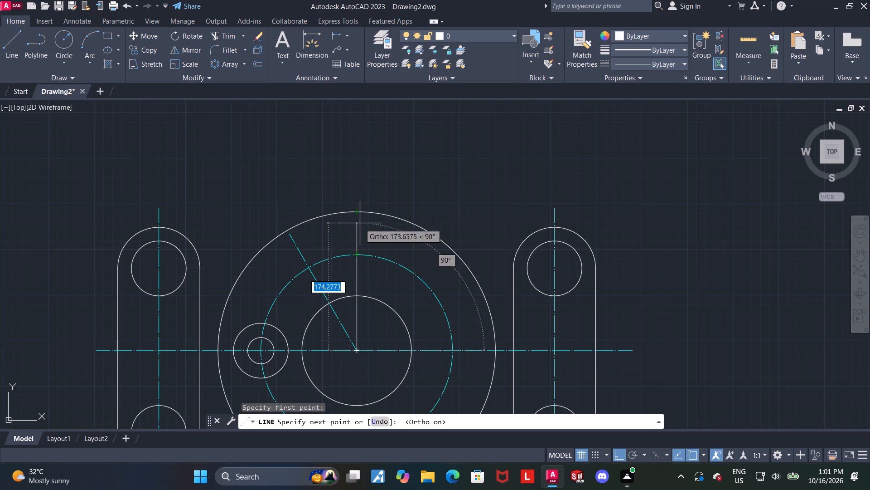
{"action": "left_click", "coordinate": [360, 220]}
{"action": "key", "text": "Escape"}
Give the new vertical line the dash-dot centre linetype and cyan colour.
{"action": "left_click", "coordinate": [357, 236]}
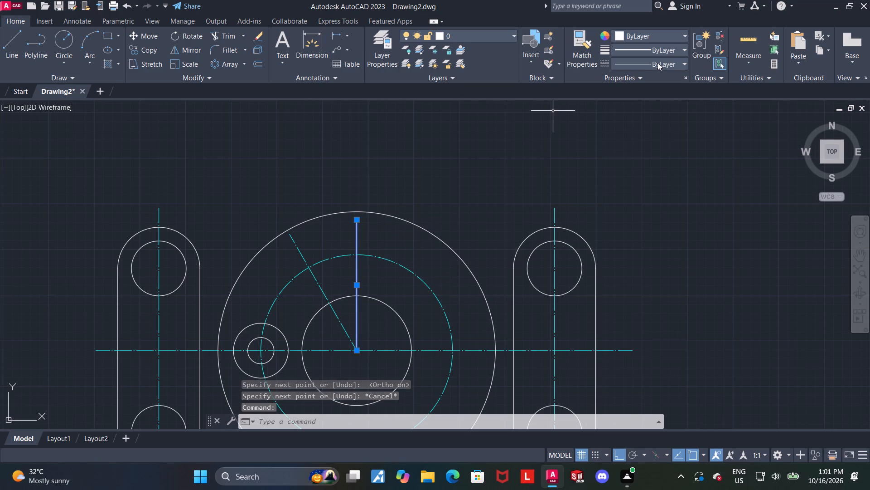
{"action": "left_click", "coordinate": [657, 63]}
{"action": "left_click", "coordinate": [652, 100]}
{"action": "left_click", "coordinate": [655, 32]}
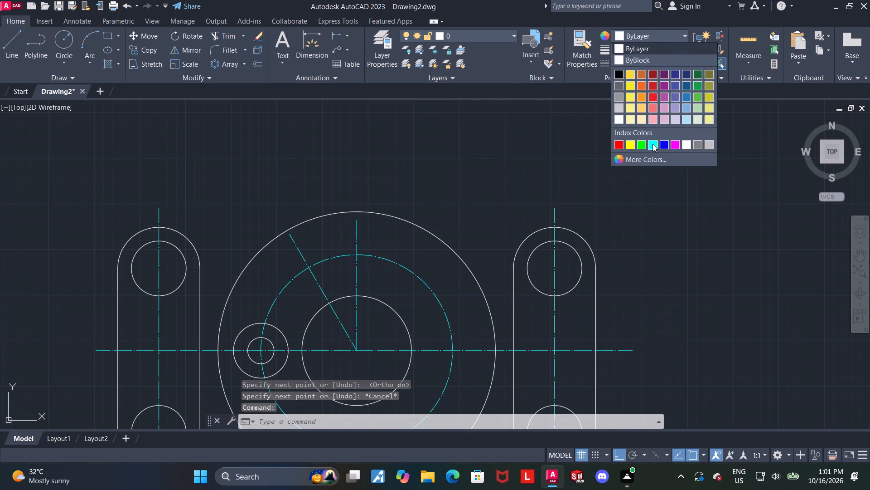
{"action": "left_click", "coordinate": [652, 144]}
{"action": "key", "text": "Escape"}
Draw a circle of diameter 75 centred where the 120° line crosses the cyan pitch circle.
{"action": "scroll", "coordinate": [504, 166], "scroll_direction": "down", "scroll_amount": 1}
{"action": "middle_click_drag", "start_coordinate": [498, 164], "coordinate": [500, 101]}
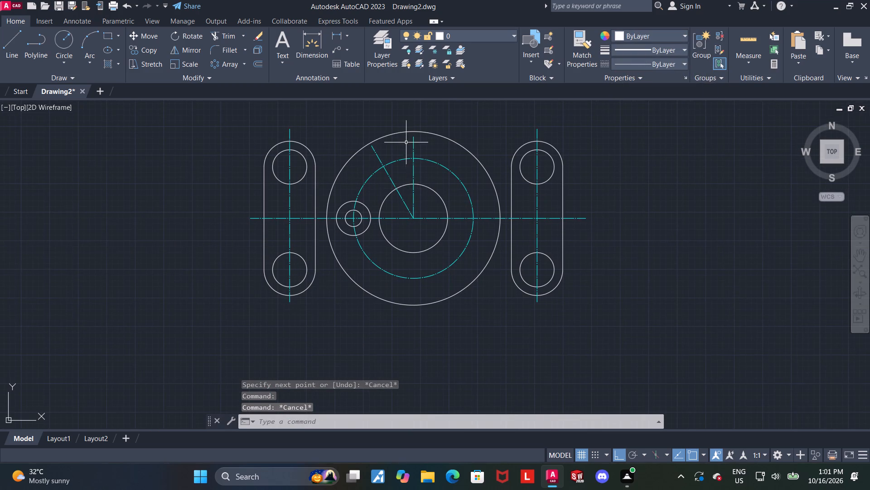
{"action": "scroll", "coordinate": [406, 142], "scroll_direction": "up", "scroll_amount": 2}
{"action": "left_click", "coordinate": [69, 35]}
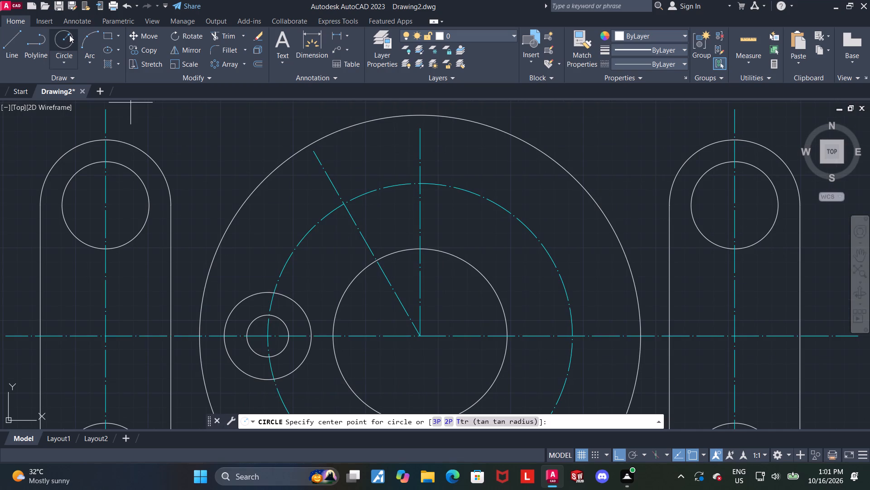
{"action": "left_click", "coordinate": [345, 203]}
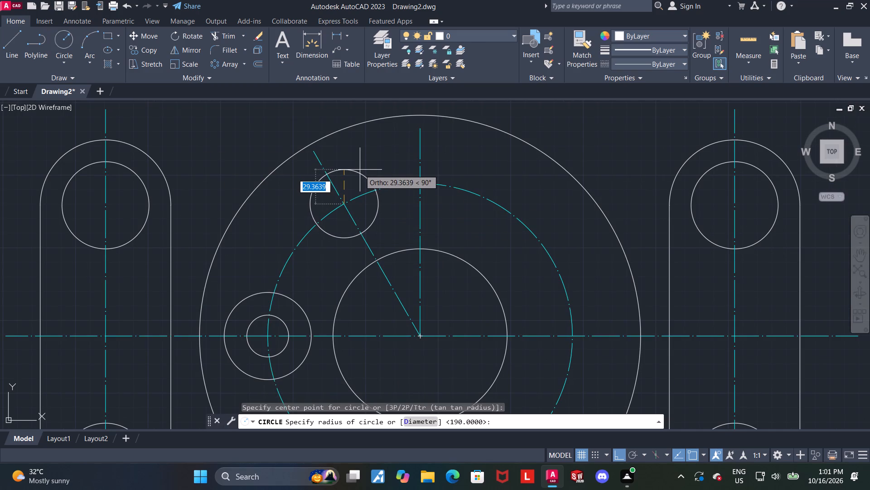
{"action": "key", "text": "d"}
{"action": "key", "text": "Return"}
{"action": "type", "text": "75"}
{"action": "key", "text": "Return"}
{"action": "key", "text": "Escape"}
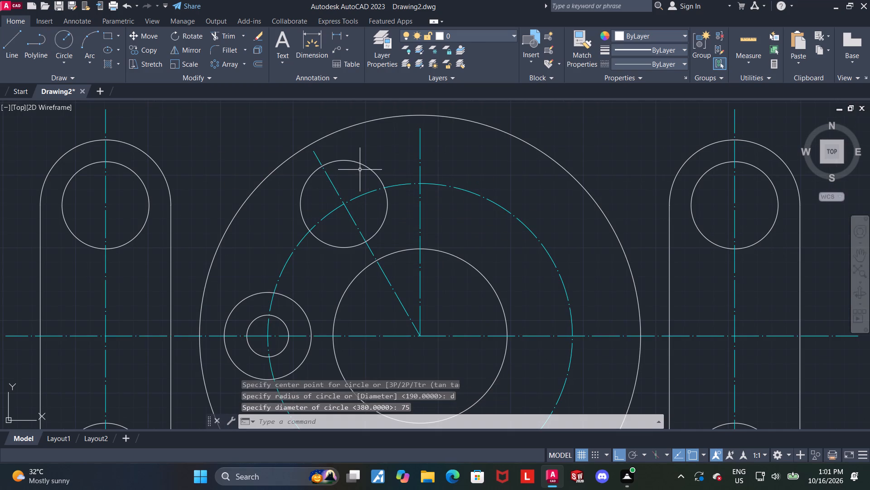
Draw a concentric circle of diameter 36 inside the 75 diameter circle on the 120° line.
{"action": "left_click", "coordinate": [58, 38]}
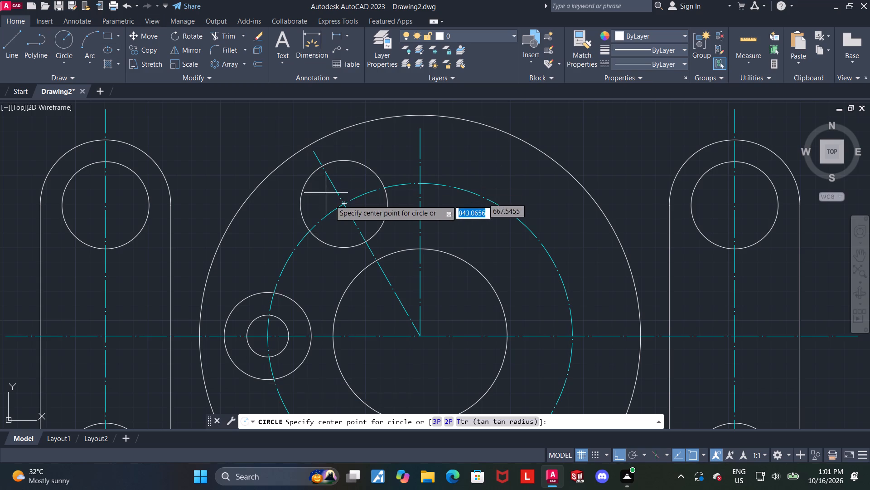
{"action": "scroll", "coordinate": [344, 206], "scroll_direction": "up", "scroll_amount": 3}
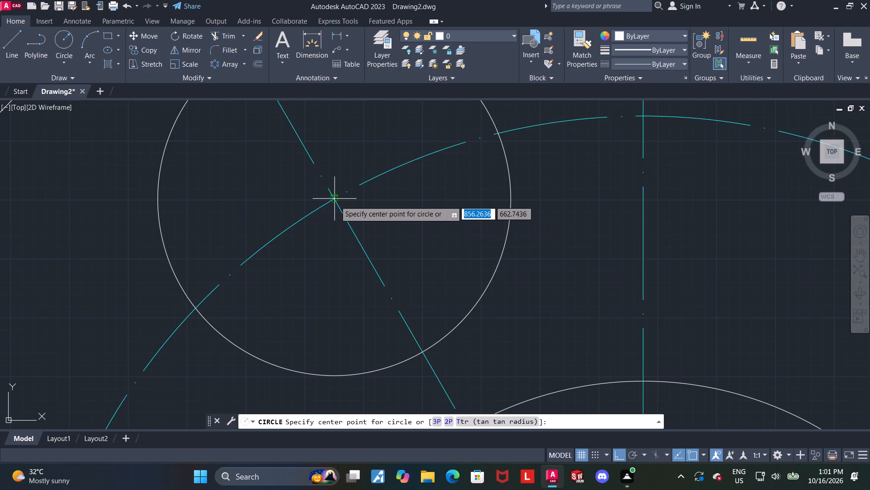
{"action": "left_click", "coordinate": [333, 199]}
{"action": "scroll", "coordinate": [334, 199], "scroll_direction": "down", "scroll_amount": 2}
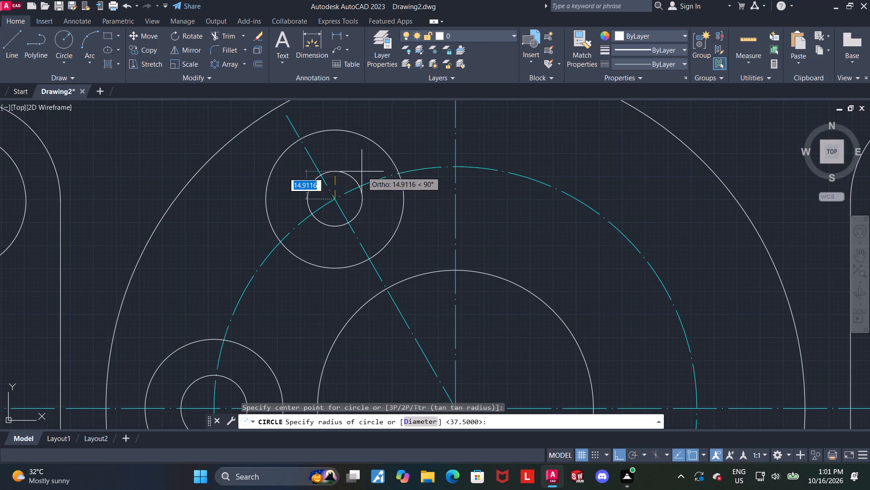
{"action": "key", "text": "d"}
{"action": "key", "text": "Return"}
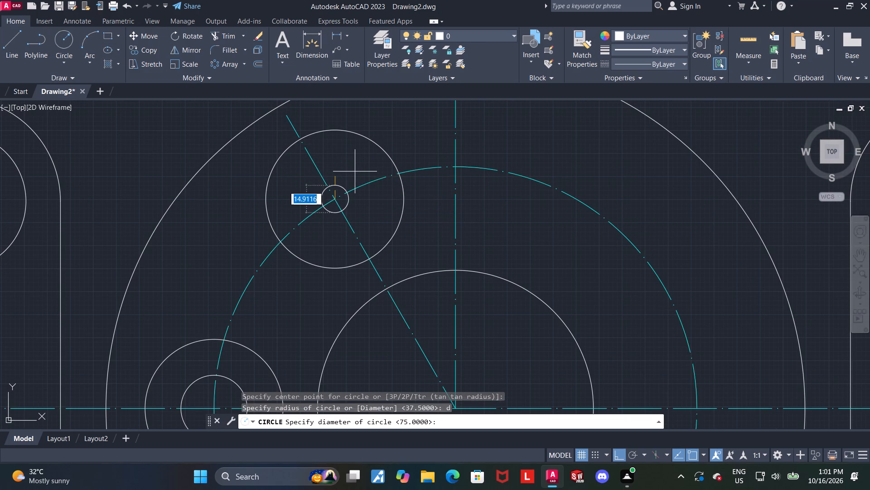
{"action": "key", "text": "3"}
{"action": "key", "text": "6"}
{"action": "key", "text": "Return"}
{"action": "key", "text": "Escape"}
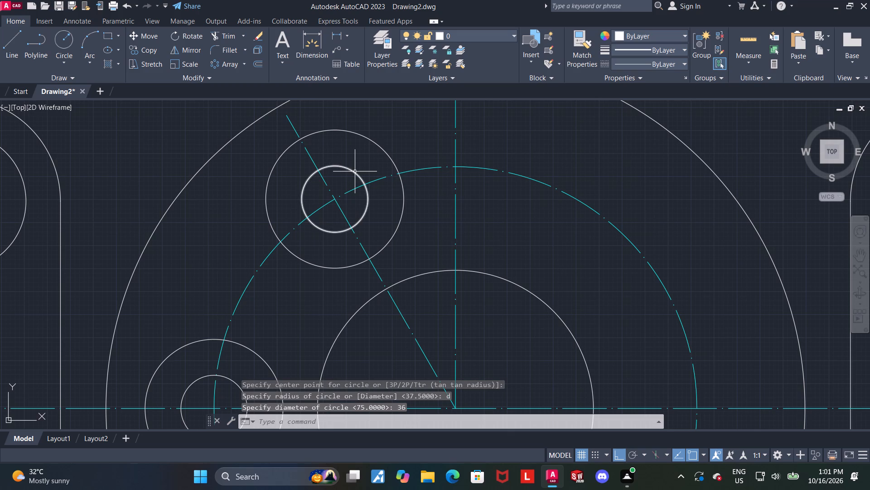
Mirror the concentric circle pair on the 120° line about the vertical centre line, keeping the source circles.
{"action": "scroll", "coordinate": [355, 171], "scroll_direction": "down", "scroll_amount": 1}
{"action": "scroll", "coordinate": [452, 193], "scroll_direction": "down", "scroll_amount": 1}
{"action": "middle_click_drag", "start_coordinate": [445, 278], "coordinate": [427, 209]}
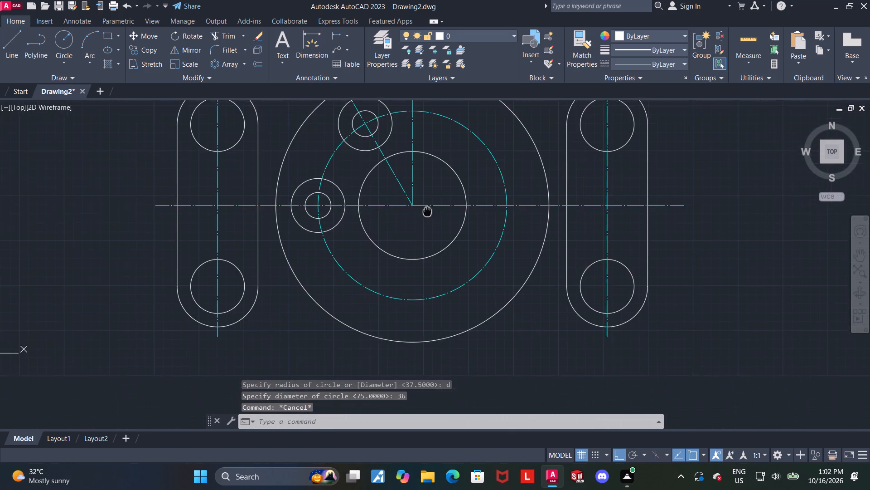
{"action": "middle_click_drag", "start_coordinate": [427, 209], "coordinate": [426, 206]}
{"action": "scroll", "coordinate": [426, 220], "scroll_direction": "up", "scroll_amount": 1}
{"action": "middle_click_drag", "start_coordinate": [426, 220], "coordinate": [422, 250]}
{"action": "scroll", "coordinate": [422, 250], "scroll_direction": "down", "scroll_amount": 1}
{"action": "middle_click_drag", "start_coordinate": [431, 191], "coordinate": [423, 212]}
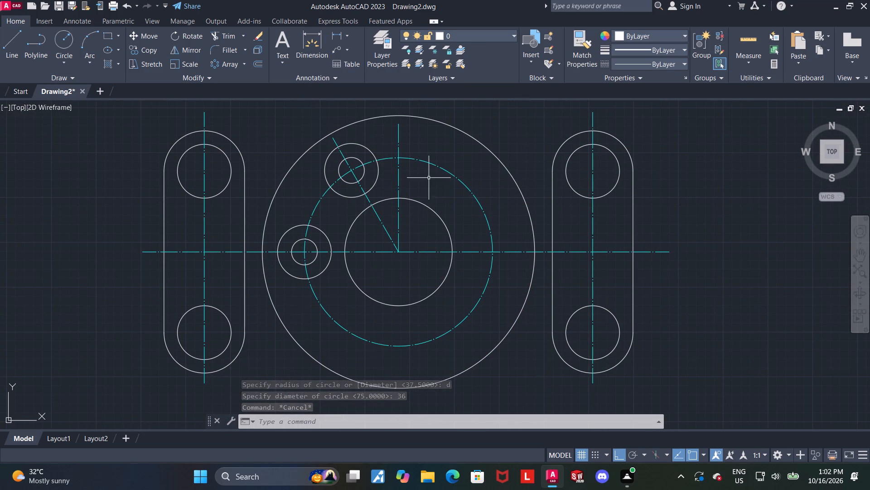
{"action": "key", "text": "Escape"}
{"action": "key", "text": "Escape"}
{"action": "left_click", "coordinate": [184, 51]}
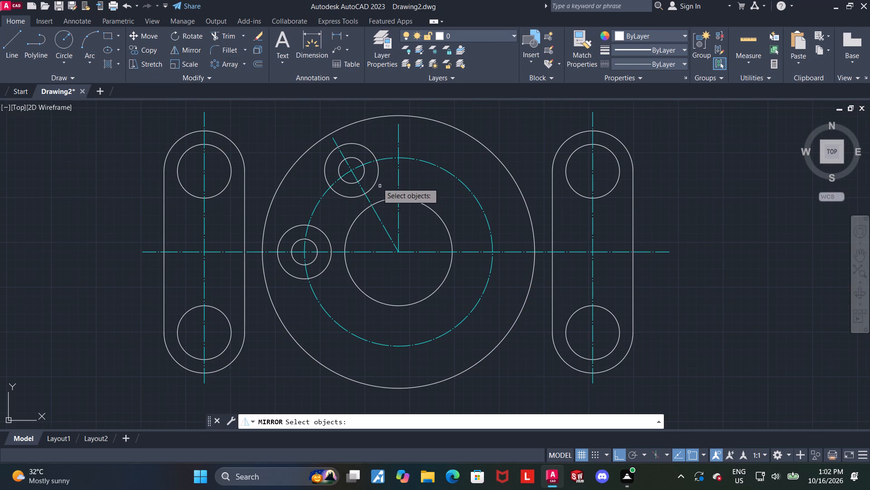
{"action": "left_click", "coordinate": [377, 181]}
{"action": "left_click", "coordinate": [361, 175]}
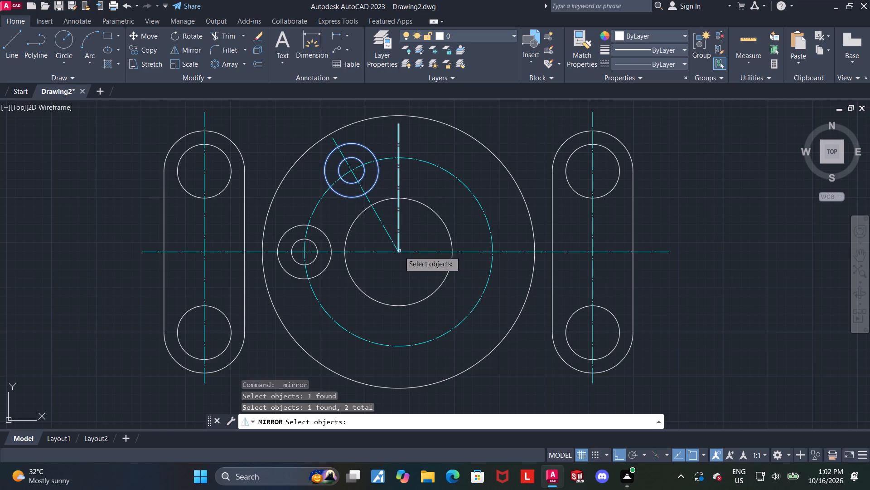
{"action": "key", "text": "Return"}
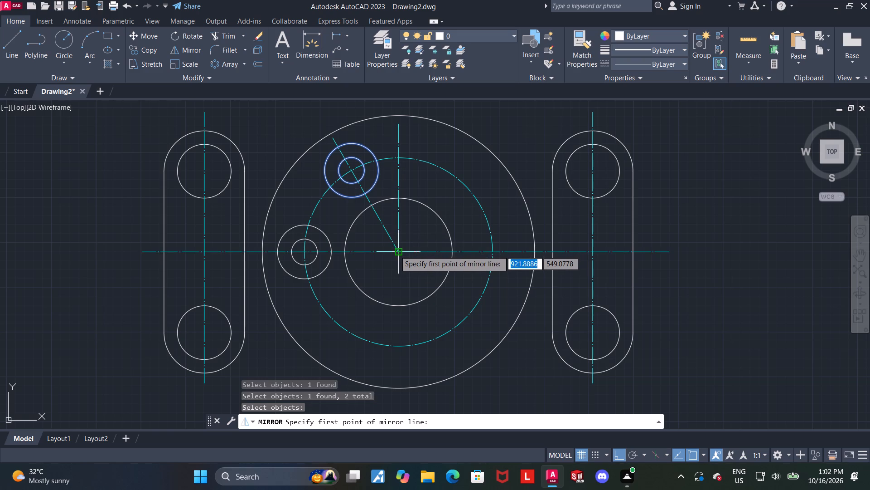
{"action": "left_click", "coordinate": [395, 250]}
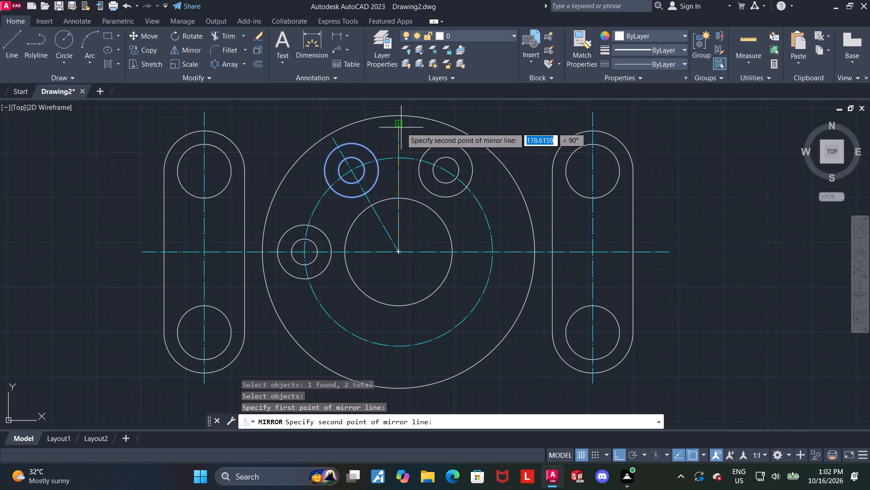
{"action": "left_click", "coordinate": [401, 127]}
{"action": "left_click_drag", "start_coordinate": [432, 169], "coordinate": [401, 127]}
{"action": "key", "text": "Escape"}
{"action": "key", "text": "Escape"}
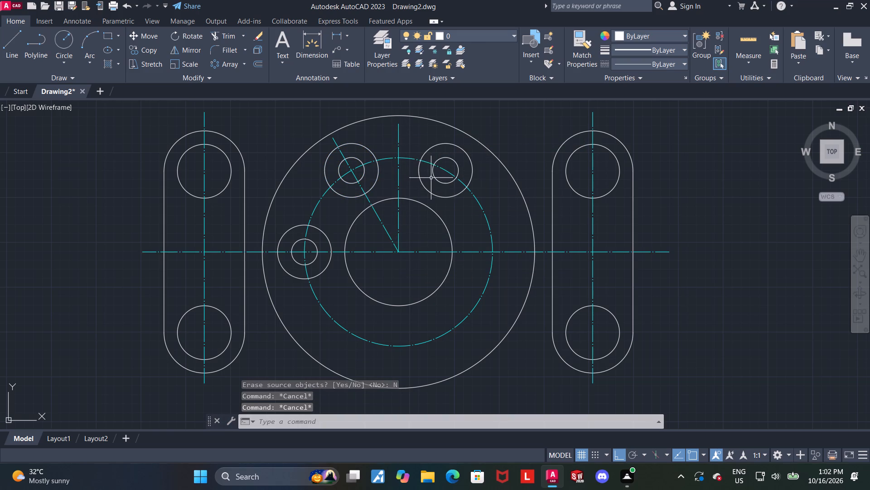
{"action": "key", "text": "Escape"}
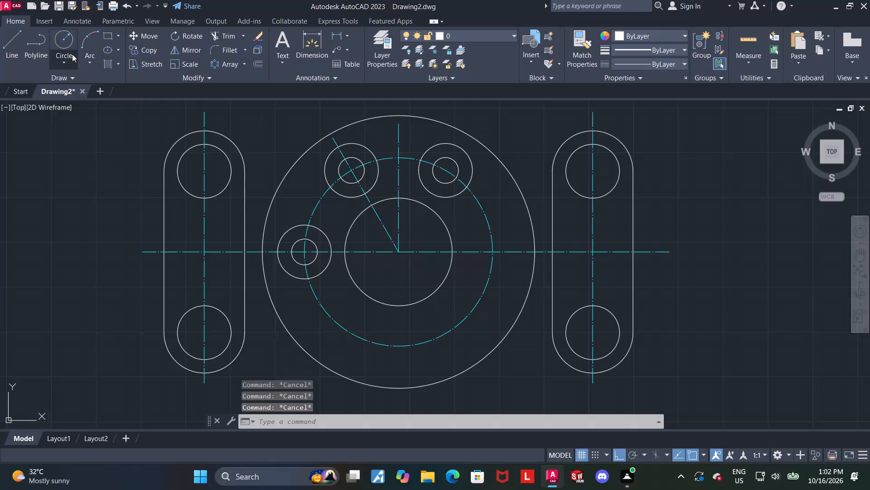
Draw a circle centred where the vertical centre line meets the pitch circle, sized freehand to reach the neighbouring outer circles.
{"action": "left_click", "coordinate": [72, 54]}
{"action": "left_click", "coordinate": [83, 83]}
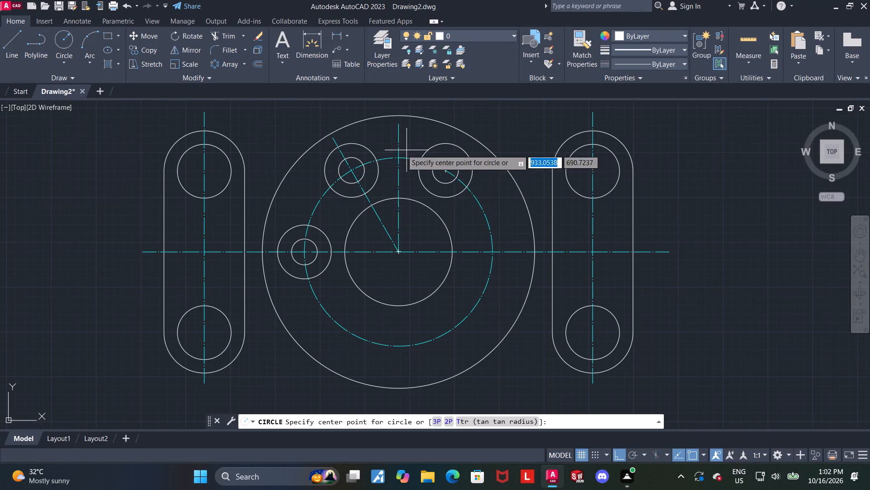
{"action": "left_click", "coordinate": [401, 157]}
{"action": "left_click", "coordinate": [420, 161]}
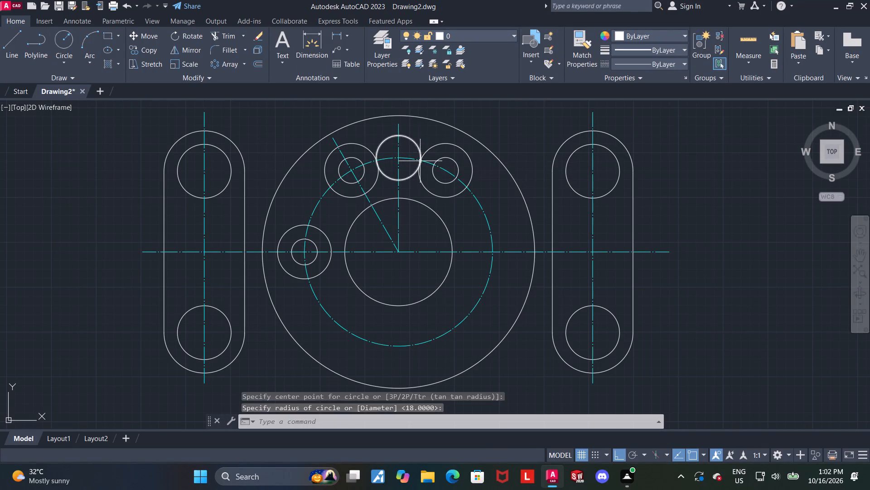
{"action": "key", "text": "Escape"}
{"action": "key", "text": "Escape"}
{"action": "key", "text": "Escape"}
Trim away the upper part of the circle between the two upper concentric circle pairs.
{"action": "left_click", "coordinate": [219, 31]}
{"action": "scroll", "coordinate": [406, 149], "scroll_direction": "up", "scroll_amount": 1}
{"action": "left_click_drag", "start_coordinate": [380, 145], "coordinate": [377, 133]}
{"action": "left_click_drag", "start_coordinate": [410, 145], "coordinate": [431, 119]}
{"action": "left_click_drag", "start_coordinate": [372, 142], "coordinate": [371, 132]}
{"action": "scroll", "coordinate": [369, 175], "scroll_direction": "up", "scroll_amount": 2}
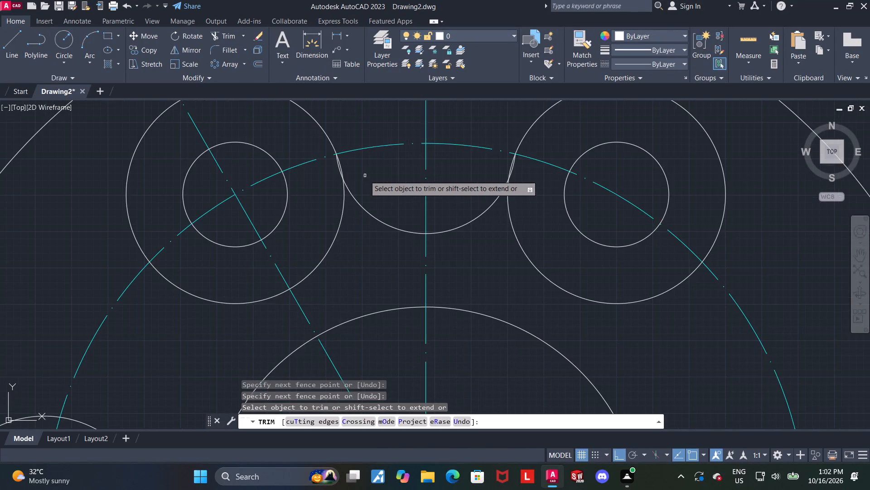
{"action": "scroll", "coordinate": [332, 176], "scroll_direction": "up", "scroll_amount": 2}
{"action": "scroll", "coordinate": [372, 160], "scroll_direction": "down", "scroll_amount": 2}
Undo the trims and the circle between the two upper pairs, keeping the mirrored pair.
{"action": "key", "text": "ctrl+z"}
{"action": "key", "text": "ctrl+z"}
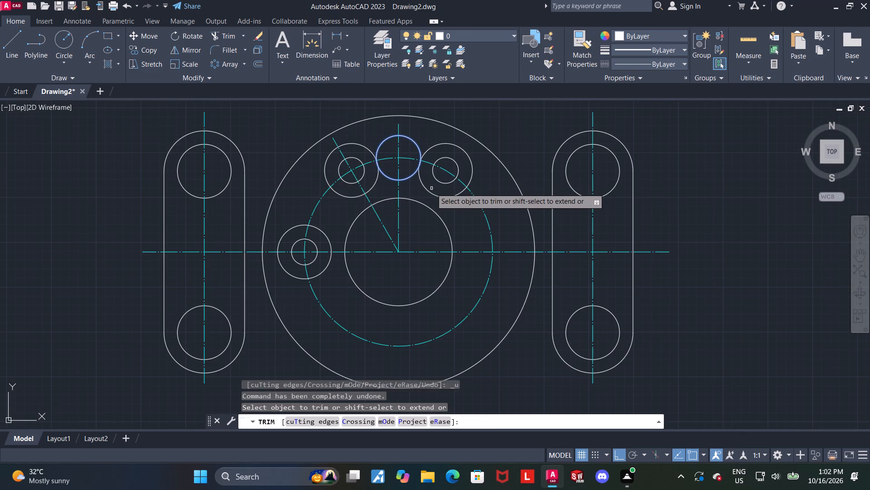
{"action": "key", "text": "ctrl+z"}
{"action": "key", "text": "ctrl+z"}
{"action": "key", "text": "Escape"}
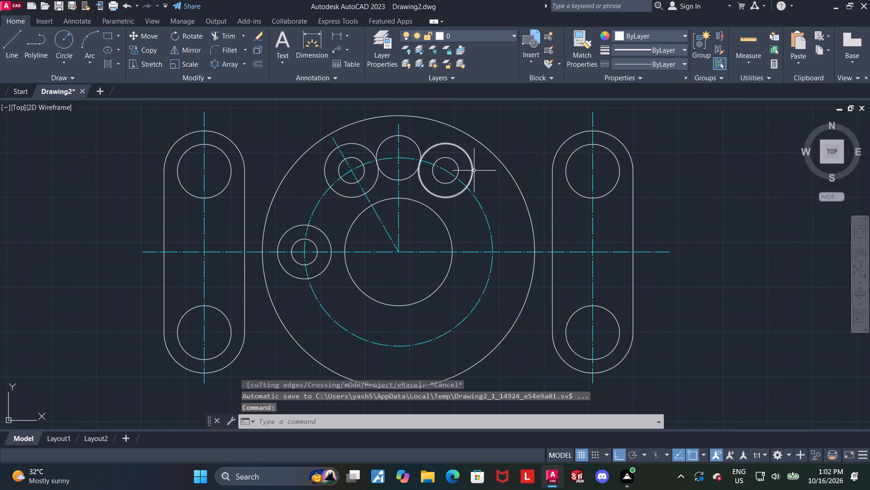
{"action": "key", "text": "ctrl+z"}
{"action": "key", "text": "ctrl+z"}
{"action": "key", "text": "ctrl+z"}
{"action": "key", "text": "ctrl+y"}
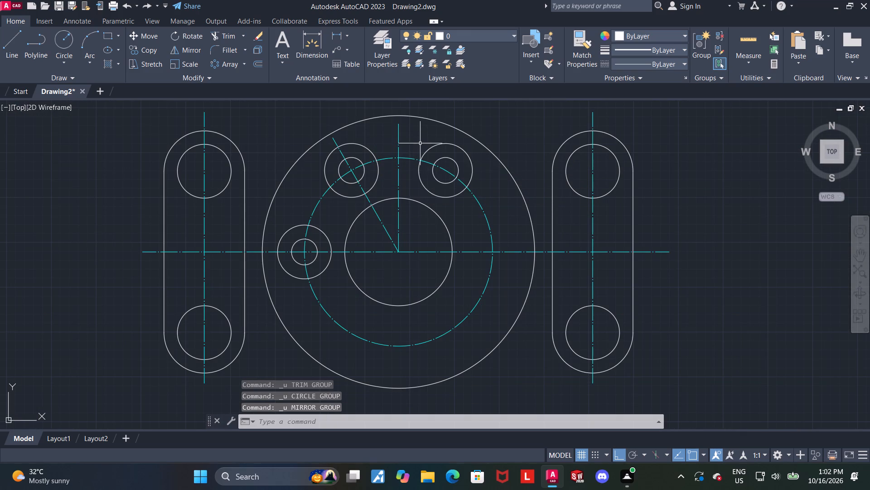
Draw a circle centred where the vertical centre line meets the pitch circle, using the Tangent snap on the mirrored outer circle for its radius.
{"action": "scroll", "coordinate": [391, 138], "scroll_direction": "up", "scroll_amount": 1}
{"action": "key", "text": "Escape"}
{"action": "scroll", "coordinate": [419, 124], "scroll_direction": "up", "scroll_amount": 1}
{"action": "middle_click_drag", "start_coordinate": [433, 152], "coordinate": [424, 181]}
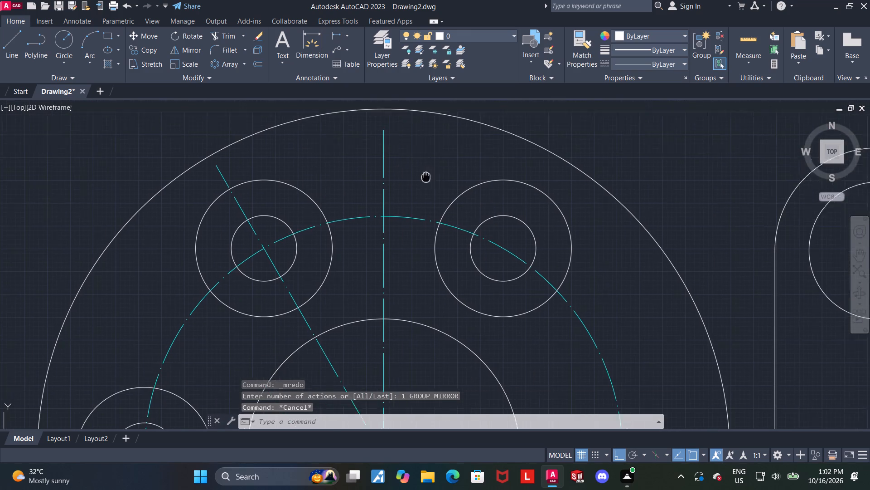
{"action": "middle_click_drag", "start_coordinate": [424, 181], "coordinate": [411, 202]}
{"action": "left_click", "coordinate": [65, 40]}
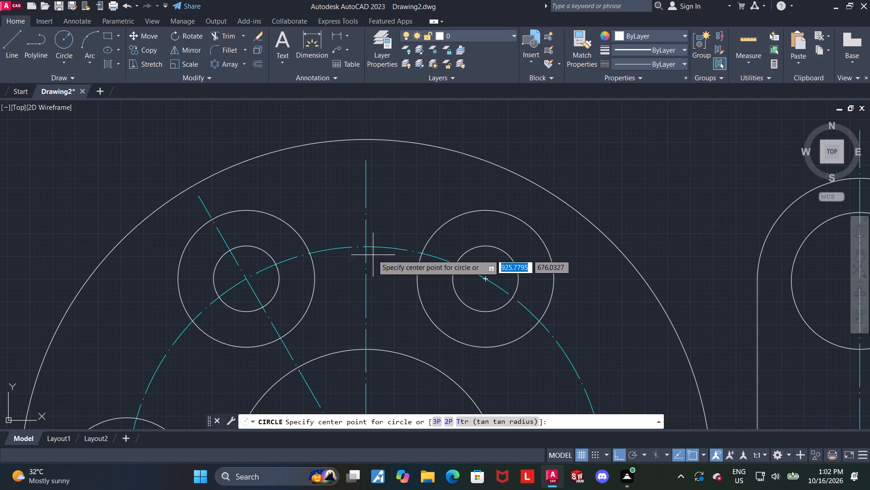
{"action": "left_click", "coordinate": [365, 250]}
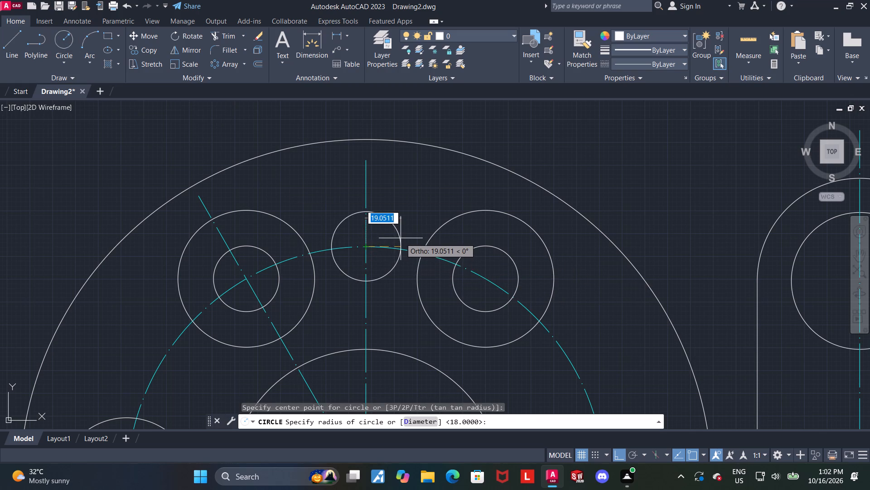
{"action": "right_click", "coordinate": [408, 234], "text": "shift"}
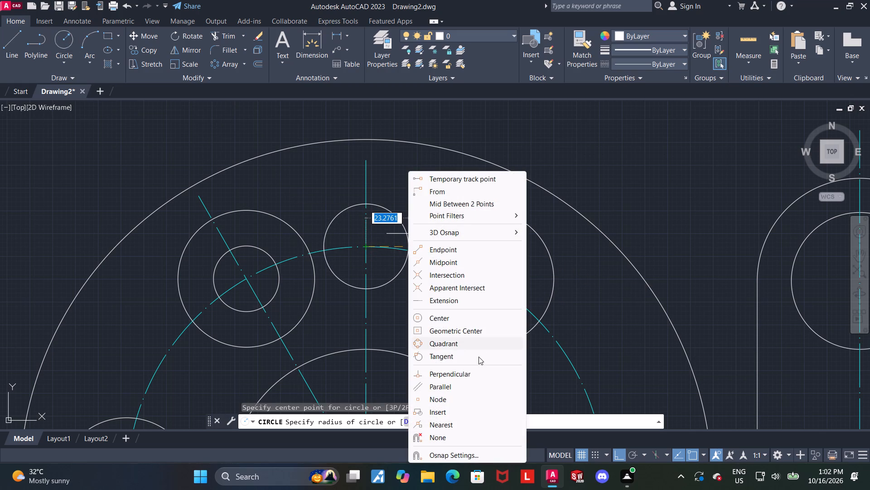
{"action": "left_click", "coordinate": [478, 355]}
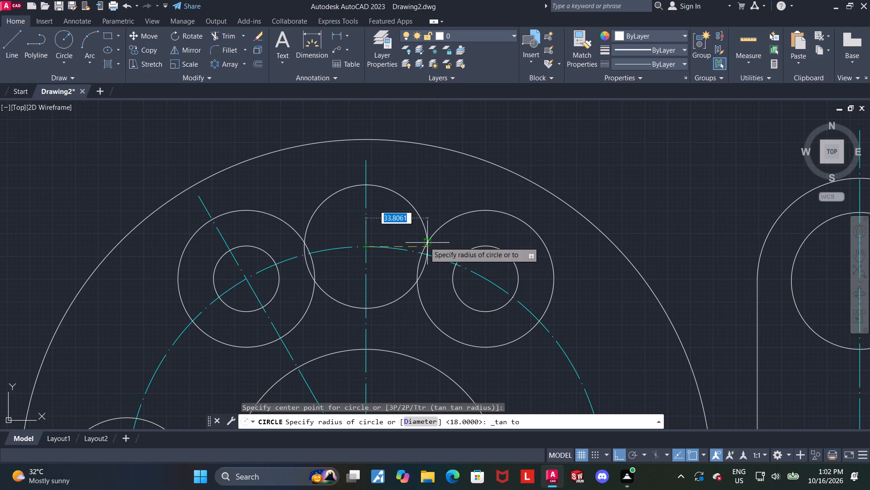
{"action": "left_click", "coordinate": [418, 260]}
{"action": "key", "text": "Escape"}
{"action": "key", "text": "Escape"}
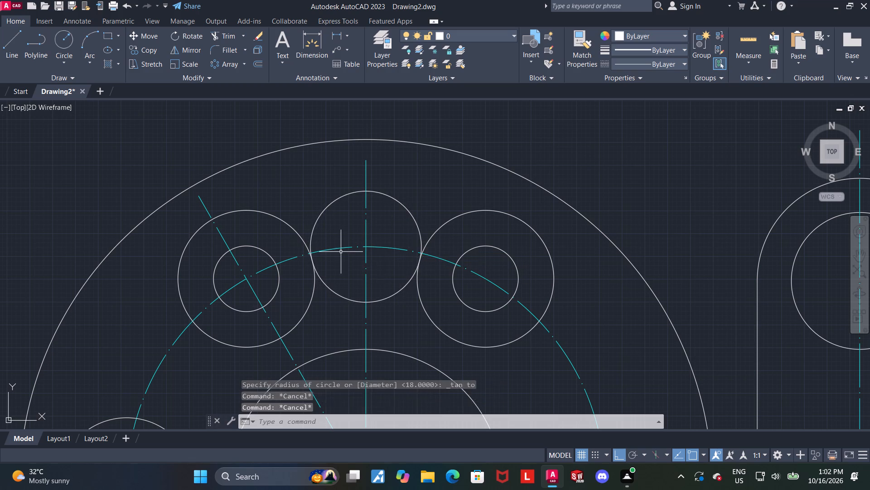
Trim away the upper part of the circle between the two upper concentric pairs, up to the neighbouring outer circles.
{"action": "scroll", "coordinate": [341, 252], "scroll_direction": "up", "scroll_amount": 1}
{"action": "left_click", "coordinate": [217, 38]}
{"action": "left_click_drag", "start_coordinate": [315, 185], "coordinate": [305, 160]}
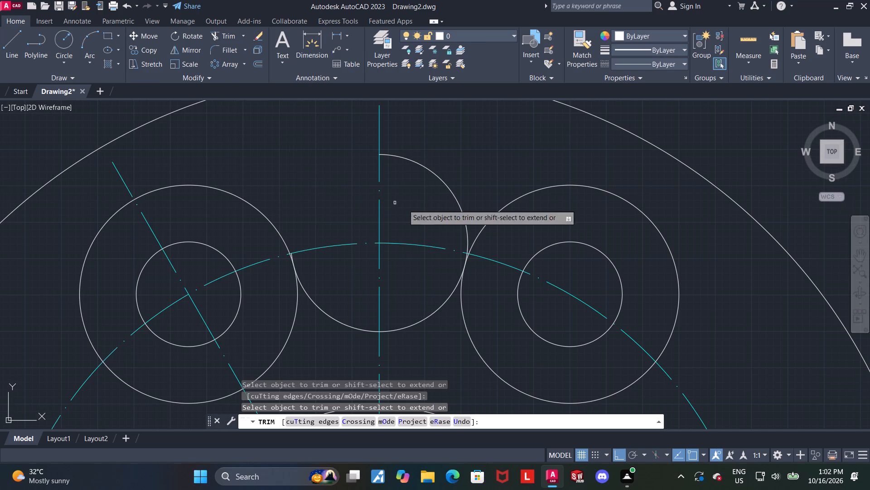
{"action": "left_click_drag", "start_coordinate": [451, 216], "coordinate": [455, 205]}
{"action": "left_click_drag", "start_coordinate": [460, 212], "coordinate": [480, 184]}
{"action": "scroll", "coordinate": [275, 250], "scroll_direction": "up", "scroll_amount": 3}
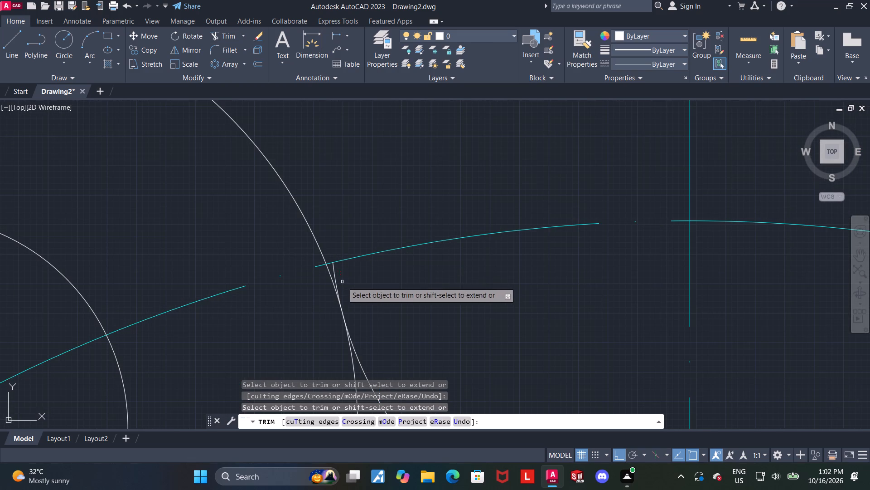
{"action": "left_click", "coordinate": [336, 272]}
{"action": "left_click", "coordinate": [333, 271]}
{"action": "scroll", "coordinate": [338, 273], "scroll_direction": "down", "scroll_amount": 4}
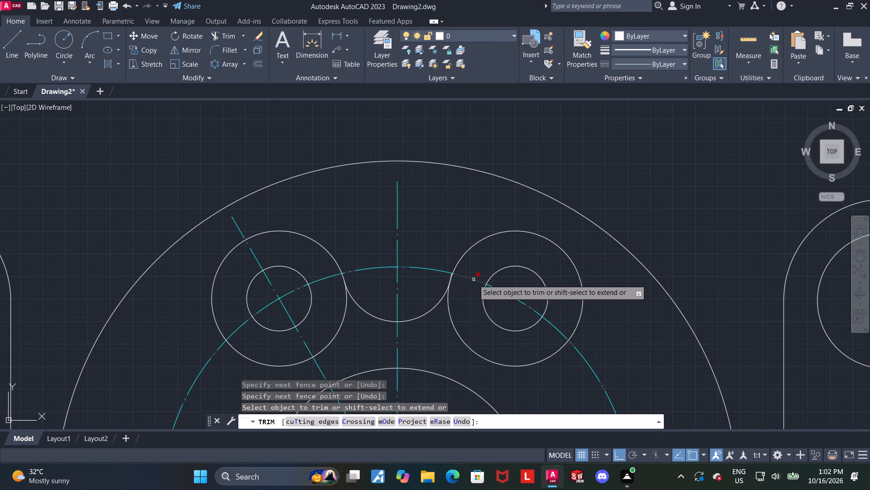
{"action": "scroll", "coordinate": [454, 273], "scroll_direction": "up", "scroll_amount": 6}
{"action": "left_click", "coordinate": [430, 280]}
{"action": "scroll", "coordinate": [430, 279], "scroll_direction": "down", "scroll_amount": 3}
{"action": "scroll", "coordinate": [411, 327], "scroll_direction": "down", "scroll_amount": 3}
{"action": "middle_click_drag", "start_coordinate": [353, 307], "coordinate": [345, 192]}
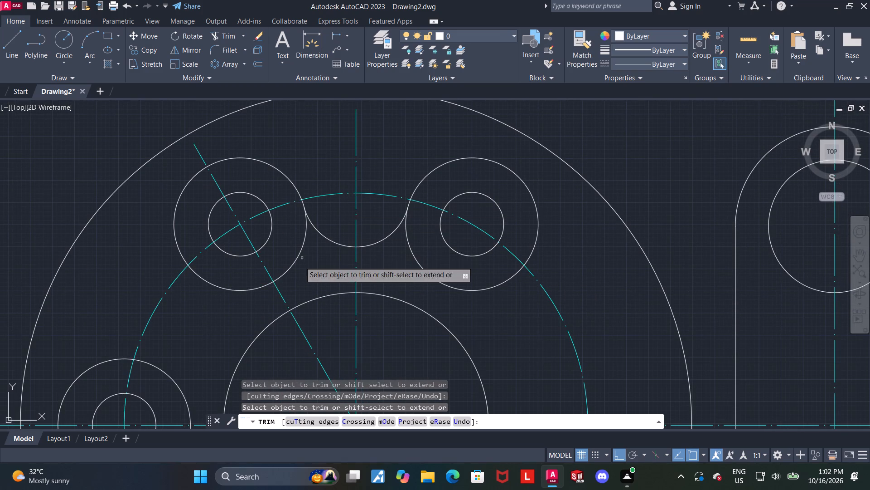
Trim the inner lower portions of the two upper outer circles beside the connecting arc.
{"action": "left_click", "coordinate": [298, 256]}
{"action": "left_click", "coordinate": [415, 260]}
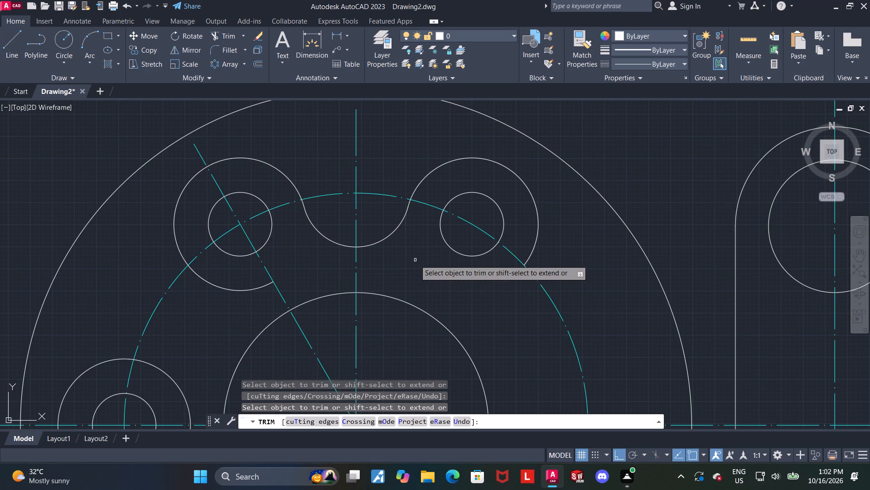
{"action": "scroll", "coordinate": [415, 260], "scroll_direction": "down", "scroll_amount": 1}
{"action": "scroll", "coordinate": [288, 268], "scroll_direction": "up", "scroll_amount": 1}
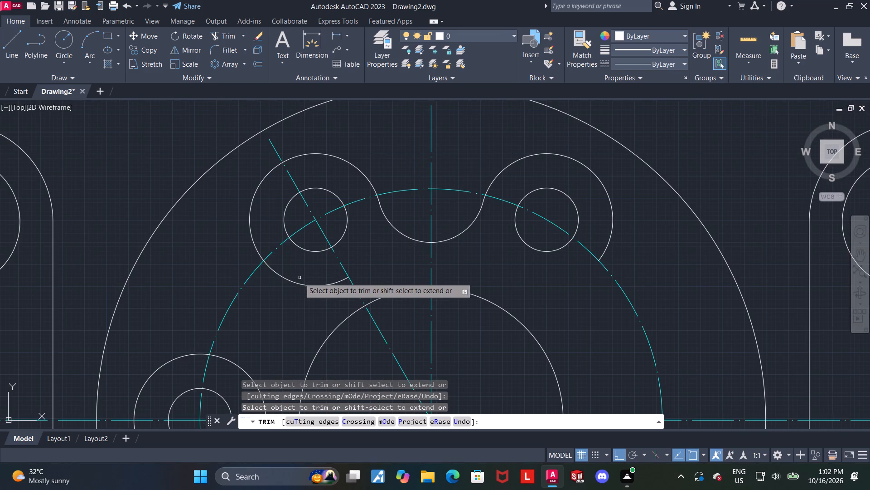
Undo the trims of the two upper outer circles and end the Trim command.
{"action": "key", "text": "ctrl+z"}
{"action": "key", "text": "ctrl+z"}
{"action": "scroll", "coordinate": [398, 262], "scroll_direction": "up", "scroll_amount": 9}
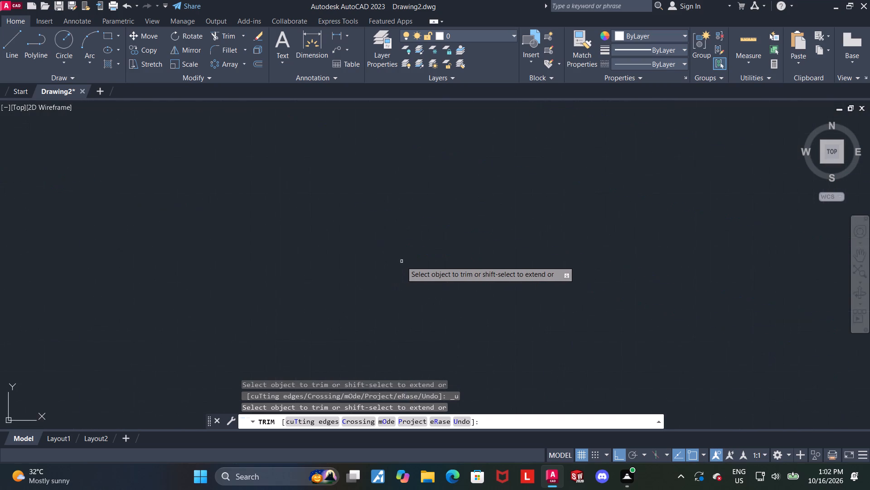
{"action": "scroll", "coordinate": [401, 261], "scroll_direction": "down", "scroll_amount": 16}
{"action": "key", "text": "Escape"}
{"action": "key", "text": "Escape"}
Examine where the connecting arc's ends meet the two upper outer circles.
{"action": "scroll", "coordinate": [368, 281], "scroll_direction": "up", "scroll_amount": 2}
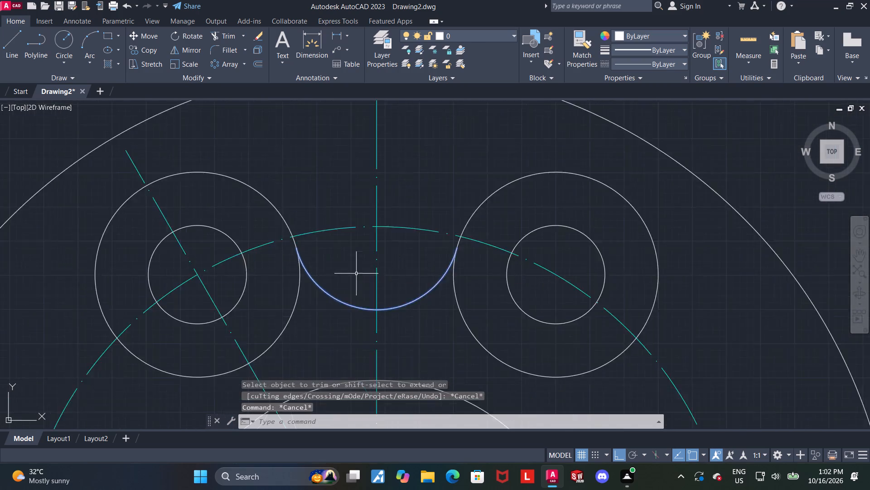
{"action": "scroll", "coordinate": [356, 274], "scroll_direction": "up", "scroll_amount": 1}
{"action": "scroll", "coordinate": [280, 238], "scroll_direction": "up", "scroll_amount": 2}
{"action": "scroll", "coordinate": [221, 236], "scroll_direction": "up", "scroll_amount": 2}
{"action": "scroll", "coordinate": [261, 246], "scroll_direction": "down", "scroll_amount": 5}
{"action": "scroll", "coordinate": [428, 246], "scroll_direction": "up", "scroll_amount": 3}
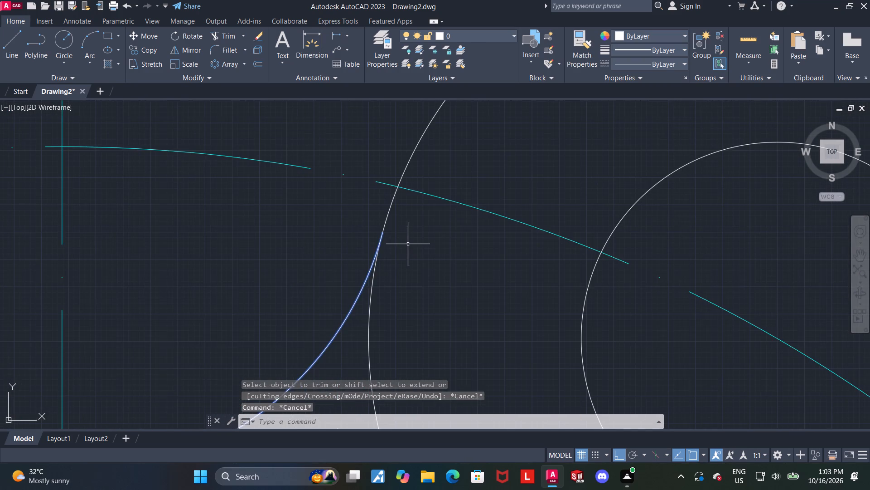
{"action": "scroll", "coordinate": [382, 248], "scroll_direction": "down", "scroll_amount": 7}
{"action": "key", "text": "Escape"}
{"action": "left_click", "coordinate": [374, 258]}
{"action": "key", "text": "Escape"}
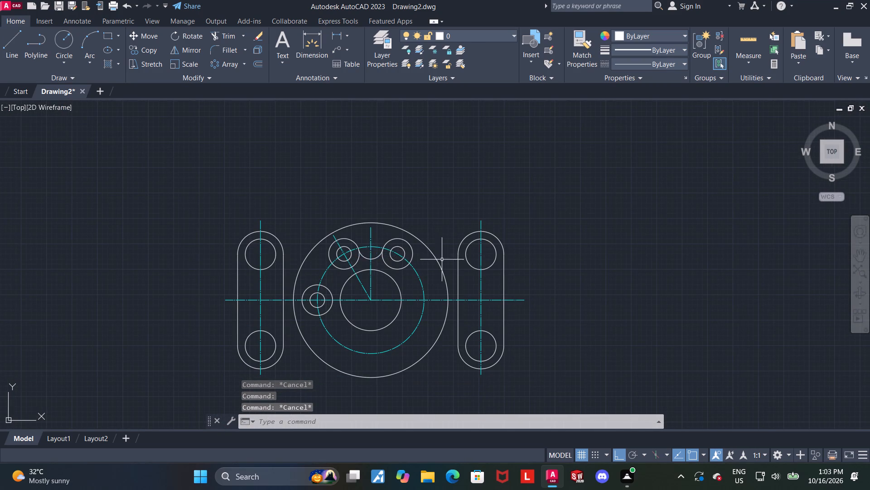
Mirror the flange's left concentric circle pair about the vertical centre line, keeping the source circles.
{"action": "scroll", "coordinate": [365, 266], "scroll_direction": "up", "scroll_amount": 2}
{"action": "middle_click_drag", "start_coordinate": [448, 301], "coordinate": [435, 272]}
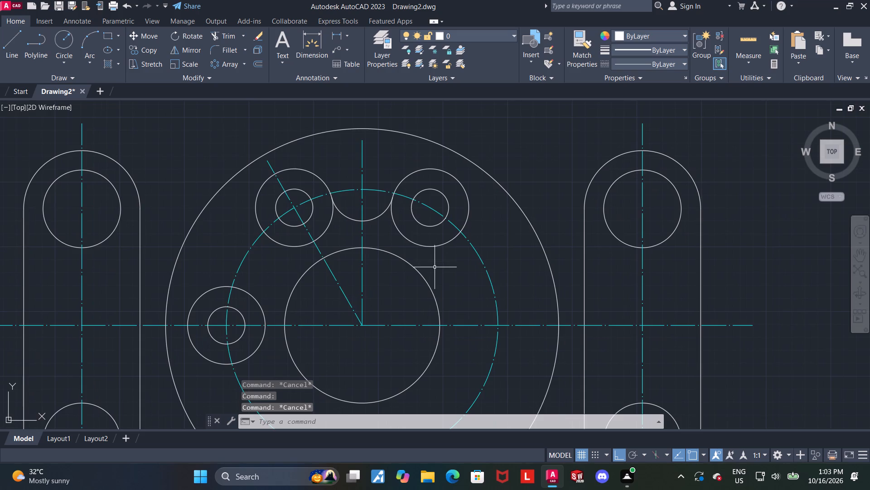
{"action": "scroll", "coordinate": [435, 268], "scroll_direction": "down", "scroll_amount": 1}
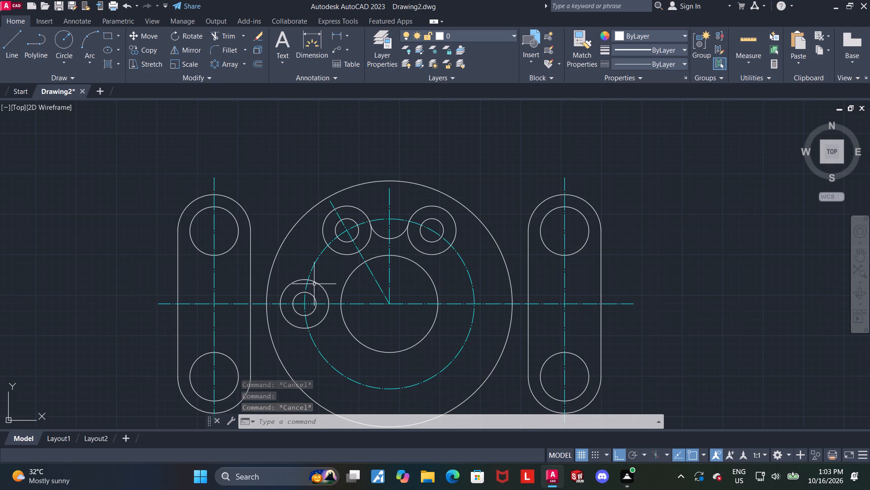
{"action": "left_click", "coordinate": [315, 283]}
{"action": "left_click", "coordinate": [312, 298]}
{"action": "left_click", "coordinate": [184, 48]}
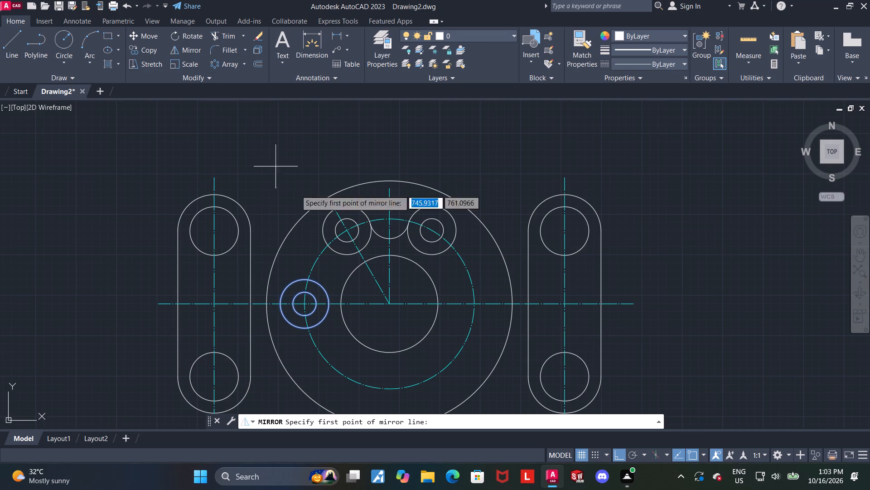
{"action": "scroll", "coordinate": [389, 305], "scroll_direction": "up", "scroll_amount": 10}
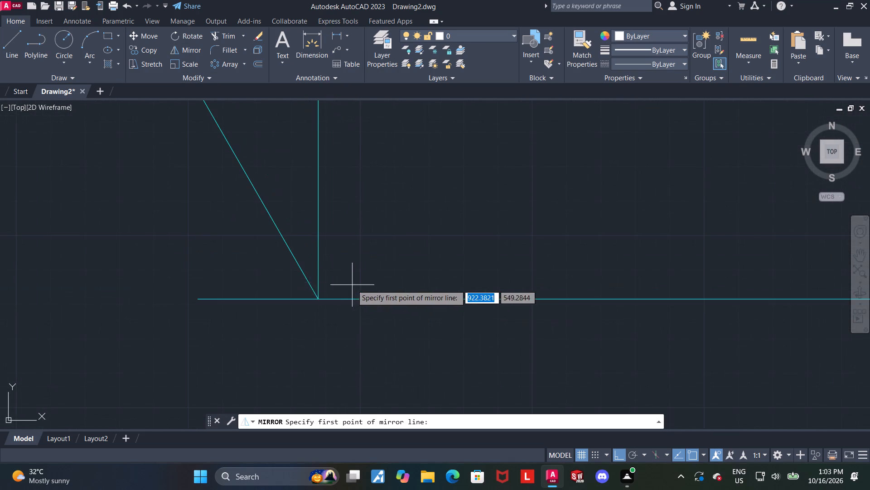
{"action": "left_click", "coordinate": [321, 300]}
{"action": "scroll", "coordinate": [321, 300], "scroll_direction": "down", "scroll_amount": 10}
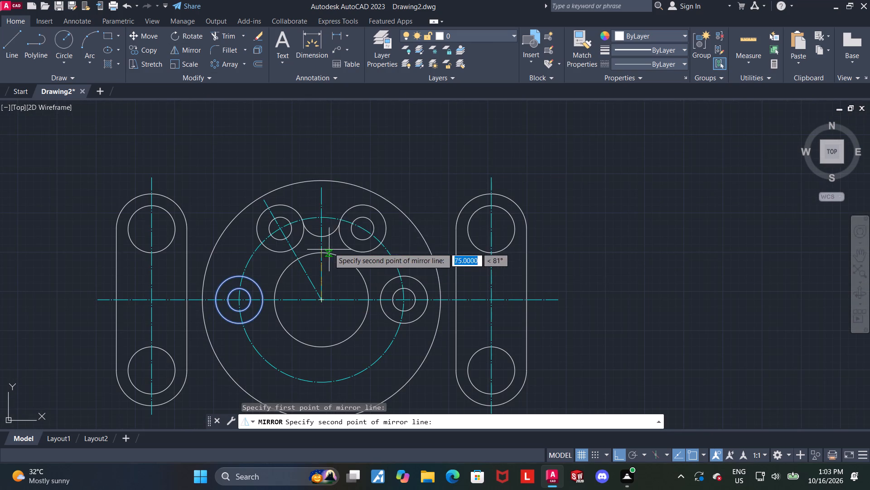
{"action": "left_click", "coordinate": [320, 189]}
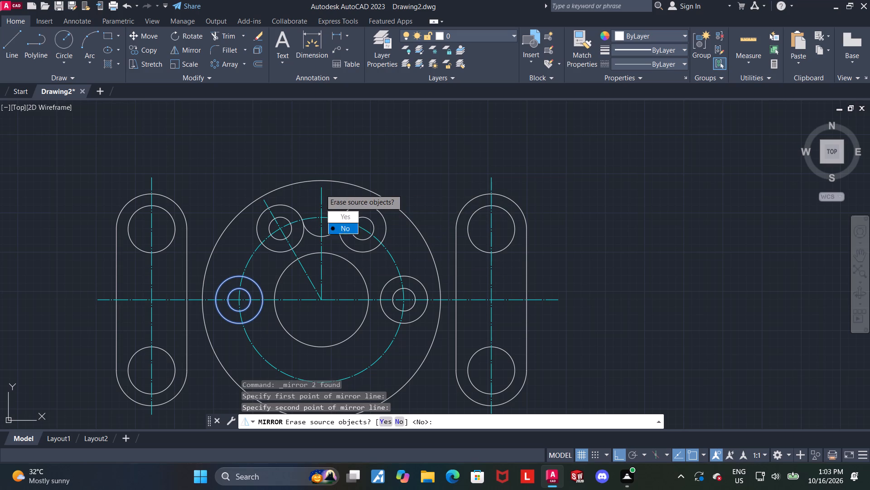
{"action": "left_click_drag", "start_coordinate": [343, 230], "coordinate": [320, 189]}
{"action": "key", "text": "Escape"}
Mirror the left, right and two upper concentric circle pairs about the horizontal centre line, keeping the source circles.
{"action": "left_click", "coordinate": [191, 49]}
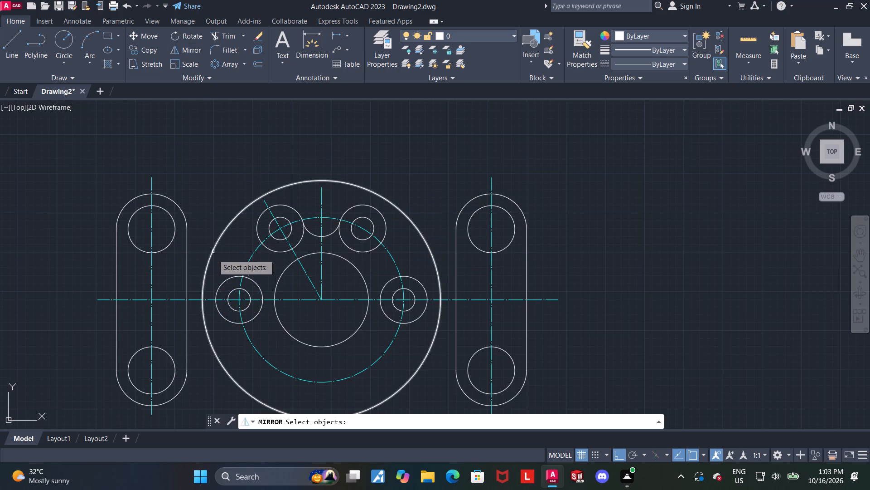
{"action": "left_click", "coordinate": [224, 282]}
{"action": "left_click", "coordinate": [235, 292]}
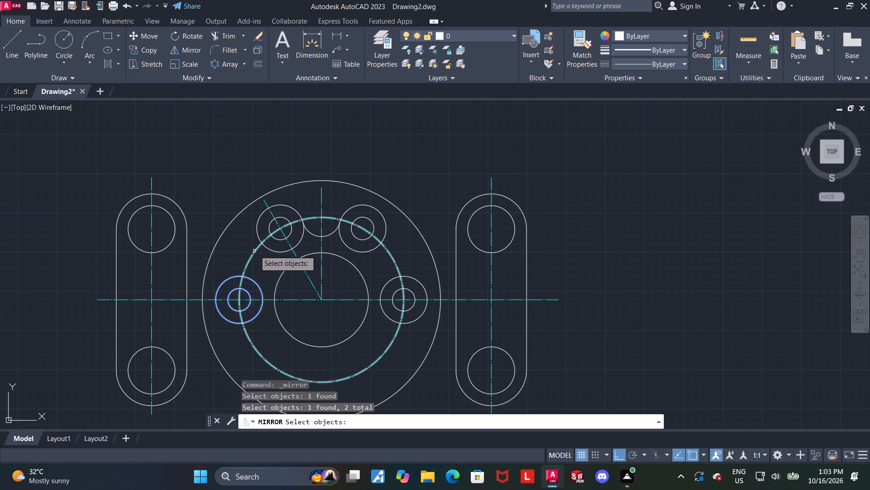
{"action": "left_click", "coordinate": [283, 251]}
{"action": "left_click", "coordinate": [289, 237]}
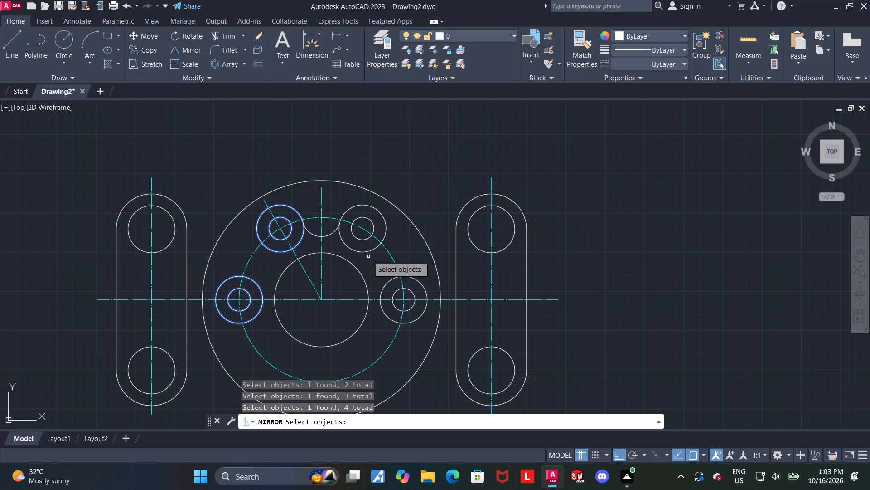
{"action": "left_click", "coordinate": [364, 252]}
{"action": "left_click", "coordinate": [362, 240]}
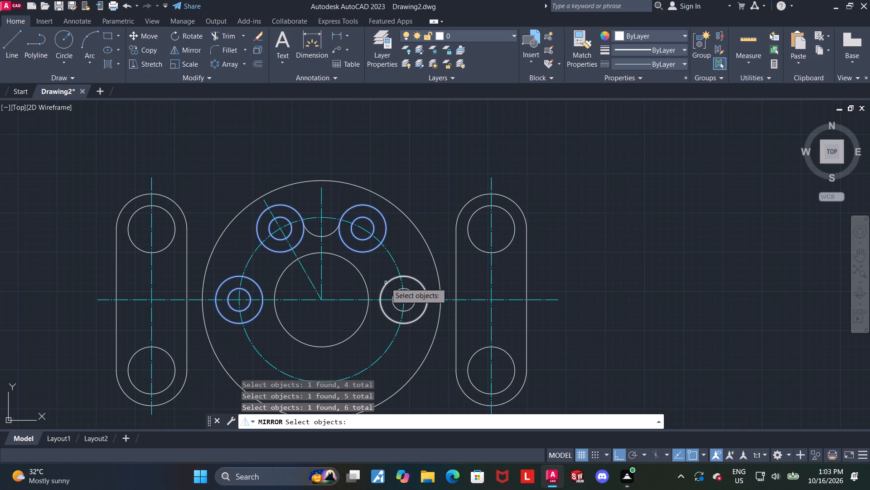
{"action": "left_click", "coordinate": [386, 283]}
{"action": "left_click", "coordinate": [397, 294]}
{"action": "left_click", "coordinate": [395, 292]}
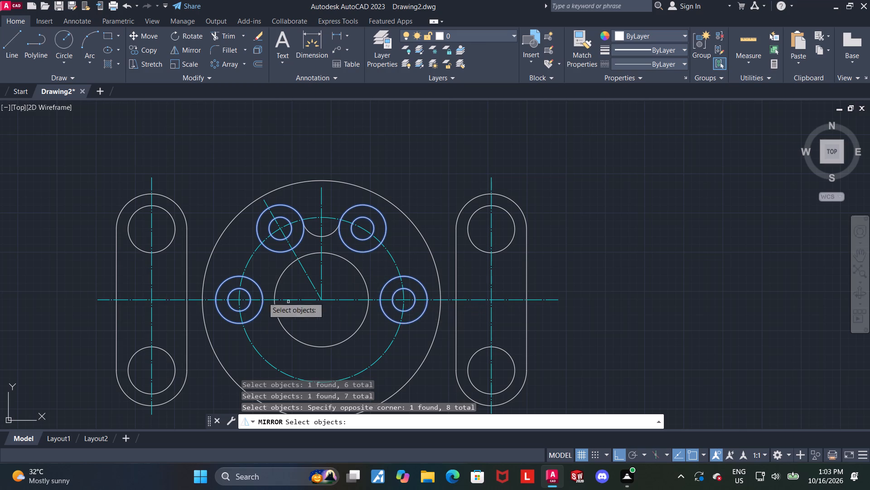
{"action": "key", "text": "Return"}
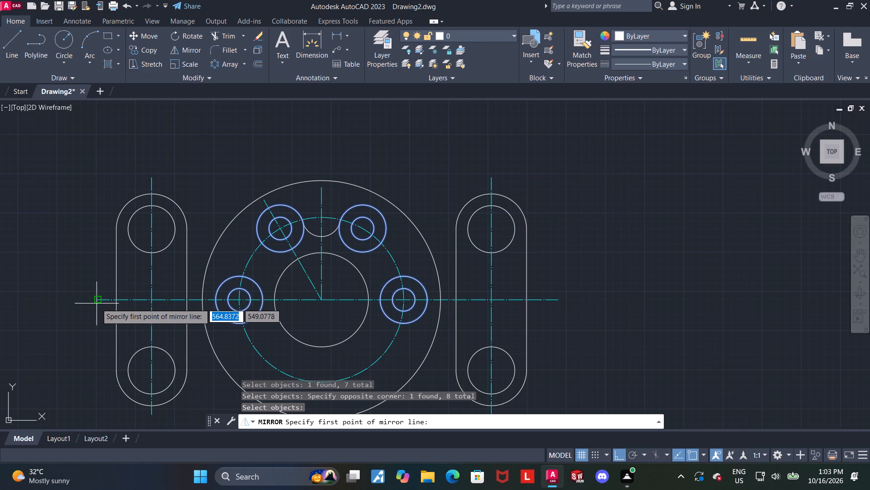
{"action": "left_click", "coordinate": [98, 301]}
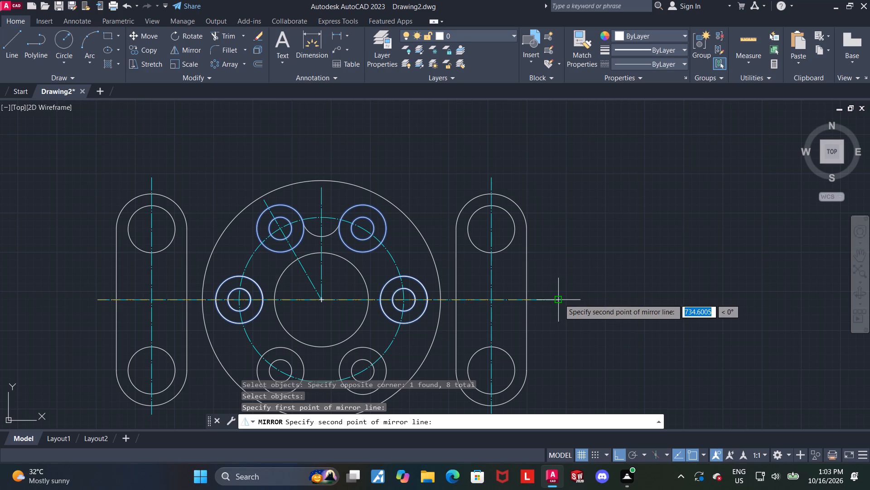
{"action": "left_click", "coordinate": [559, 299]}
{"action": "scroll", "coordinate": [559, 299], "scroll_direction": "down", "scroll_amount": 2}
{"action": "left_click_drag", "start_coordinate": [582, 335], "coordinate": [559, 299]}
{"action": "scroll", "coordinate": [483, 288], "scroll_direction": "up", "scroll_amount": 1}
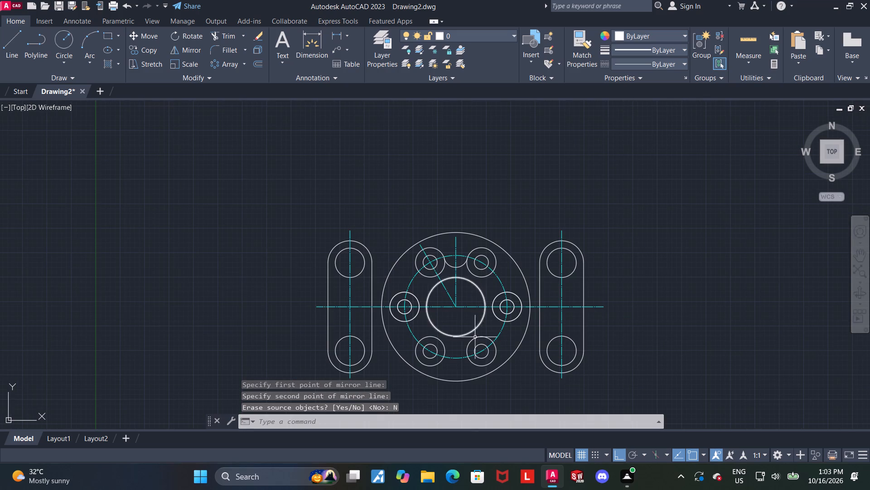
{"action": "middle_click_drag", "start_coordinate": [490, 371], "coordinate": [479, 347]}
{"action": "scroll", "coordinate": [502, 319], "scroll_direction": "up", "scroll_amount": 1}
{"action": "scroll", "coordinate": [495, 188], "scroll_direction": "up", "scroll_amount": 1}
{"action": "key", "text": "Escape"}
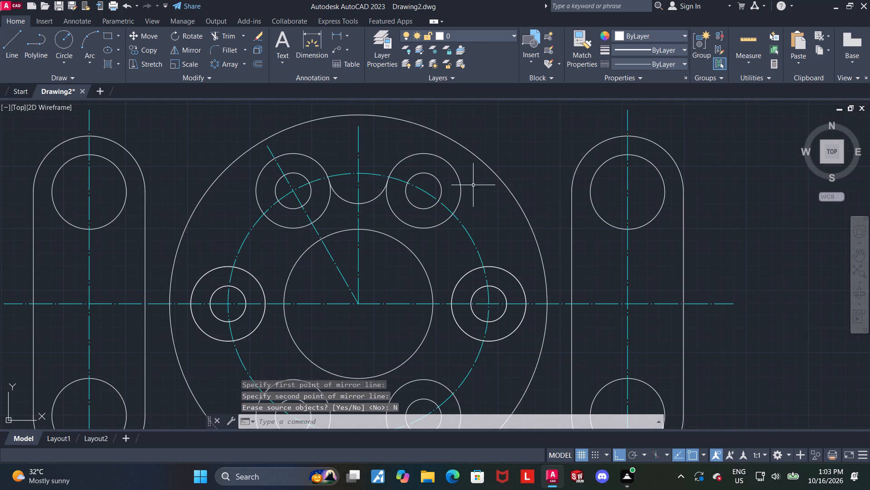
Create a polar array of the connecting arc about the flange centre with 6 items over 360 degrees.
{"action": "scroll", "coordinate": [367, 185], "scroll_direction": "up", "scroll_amount": 3}
{"action": "scroll", "coordinate": [276, 194], "scroll_direction": "down", "scroll_amount": 2}
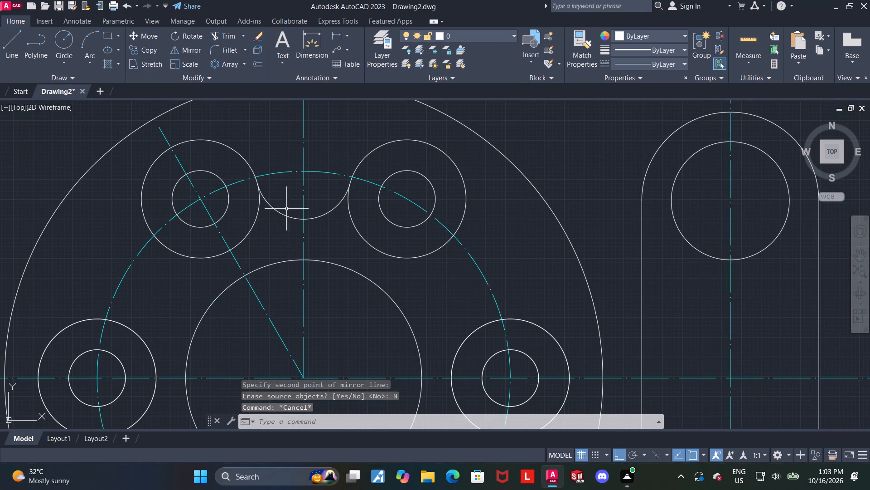
{"action": "left_click", "coordinate": [286, 217]}
{"action": "scroll", "coordinate": [286, 218], "scroll_direction": "down", "scroll_amount": 3}
{"action": "scroll", "coordinate": [275, 253], "scroll_direction": "up", "scroll_amount": 1}
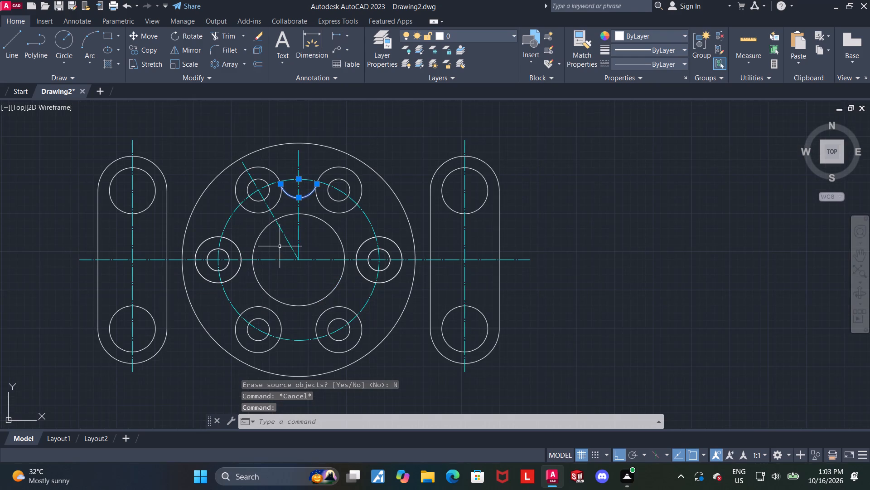
{"action": "middle_click_drag", "start_coordinate": [281, 245], "coordinate": [298, 216]}
{"action": "scroll", "coordinate": [301, 213], "scroll_direction": "up", "scroll_amount": 1}
{"action": "scroll", "coordinate": [313, 200], "scroll_direction": "down", "scroll_amount": 1}
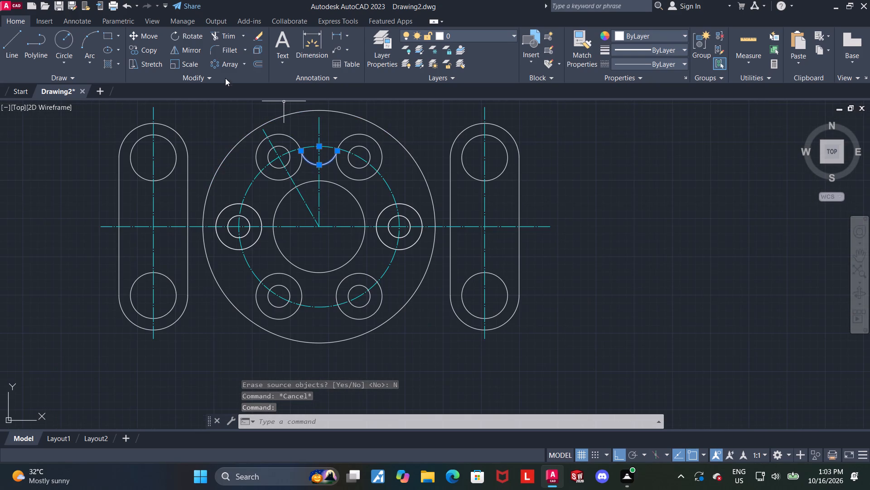
{"action": "left_click", "coordinate": [222, 68]}
{"action": "scroll", "coordinate": [310, 228], "scroll_direction": "up", "scroll_amount": 6}
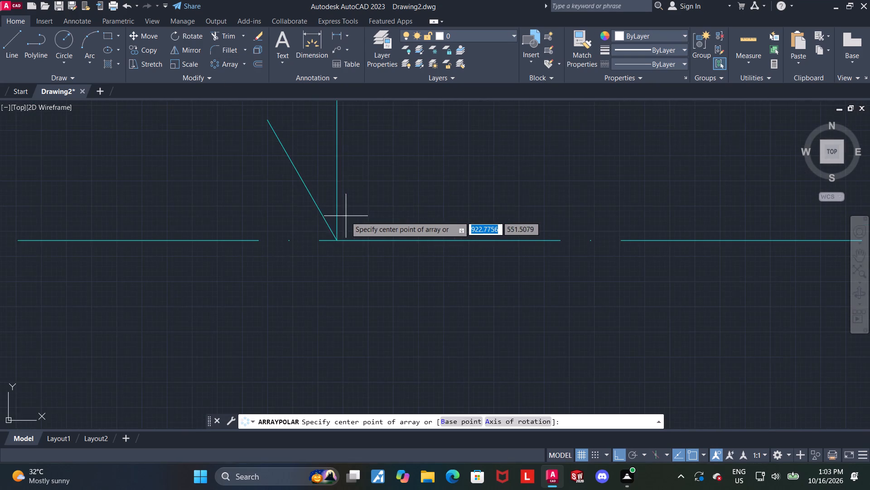
{"action": "scroll", "coordinate": [343, 228], "scroll_direction": "up", "scroll_amount": 2}
{"action": "left_click", "coordinate": [322, 259]}
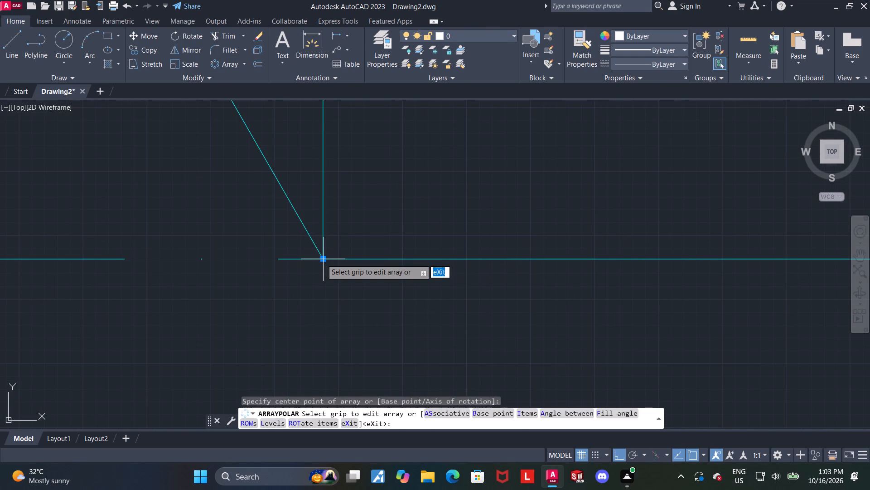
{"action": "scroll", "coordinate": [322, 259], "scroll_direction": "down", "scroll_amount": 9}
{"action": "scroll", "coordinate": [324, 260], "scroll_direction": "up", "scroll_amount": 1}
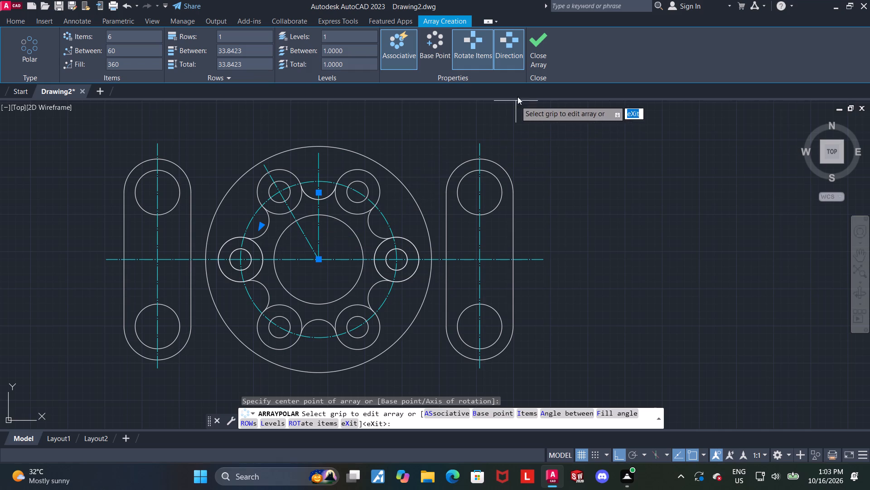
{"action": "left_click", "coordinate": [541, 48]}
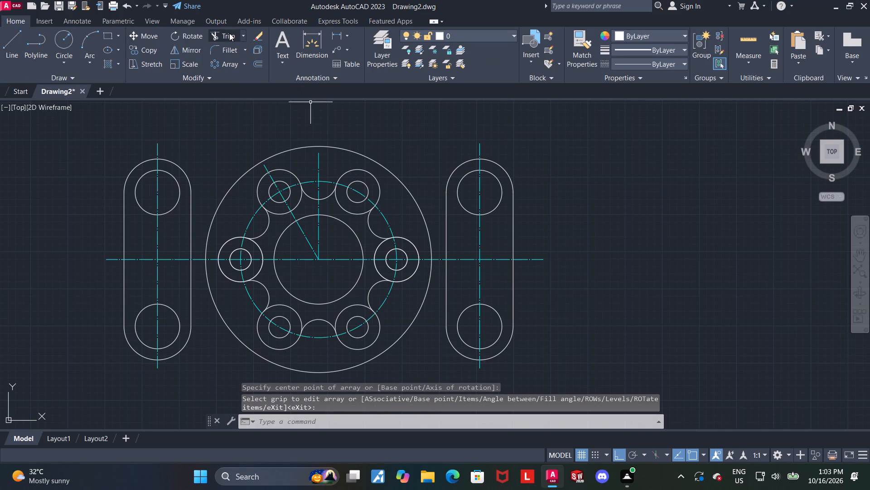
Trim the inner portions of the flange's two upper outer circles between their connecting arcs.
{"action": "left_click", "coordinate": [229, 33]}
{"action": "scroll", "coordinate": [293, 209], "scroll_direction": "up", "scroll_amount": 1}
{"action": "left_click", "coordinate": [300, 203]}
{"action": "left_click", "coordinate": [279, 215]}
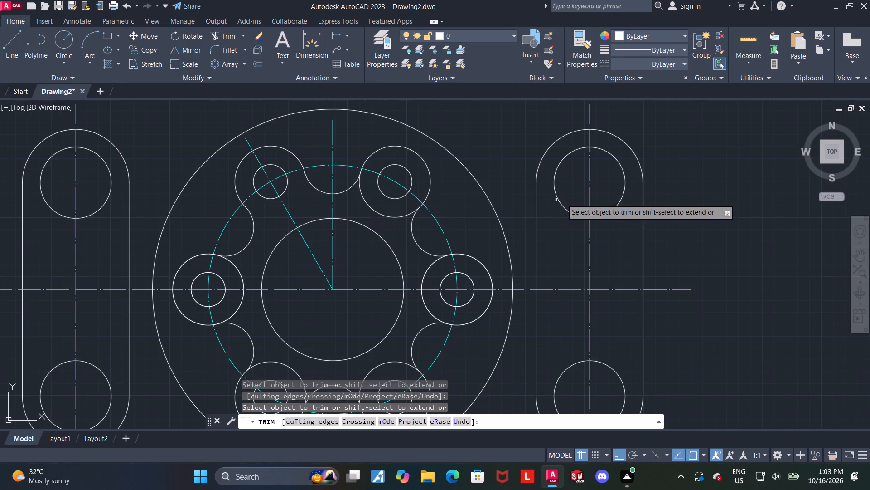
{"action": "left_click", "coordinate": [376, 210]}
Trim the inner portions of the overlapping outer circles at the flange's right hole, between the connecting arcs.
{"action": "left_click", "coordinate": [430, 268]}
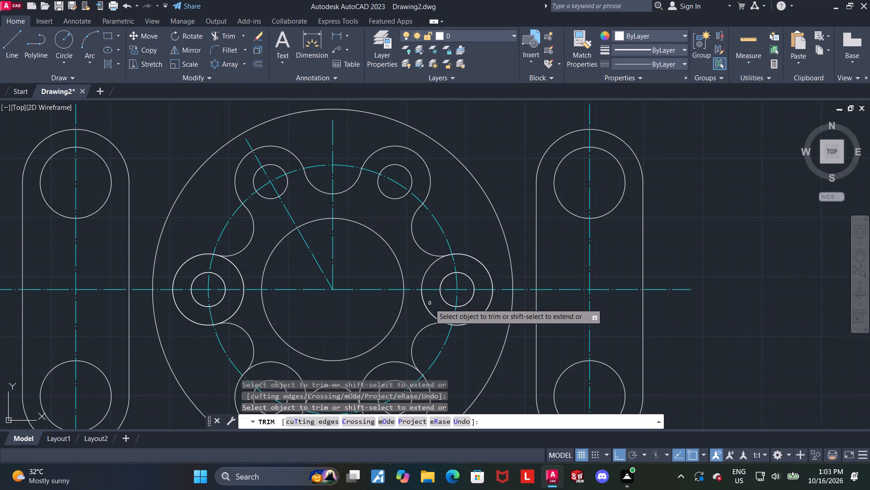
{"action": "left_click", "coordinate": [426, 305]}
{"action": "left_click", "coordinate": [423, 303]}
{"action": "left_click", "coordinate": [425, 275]}
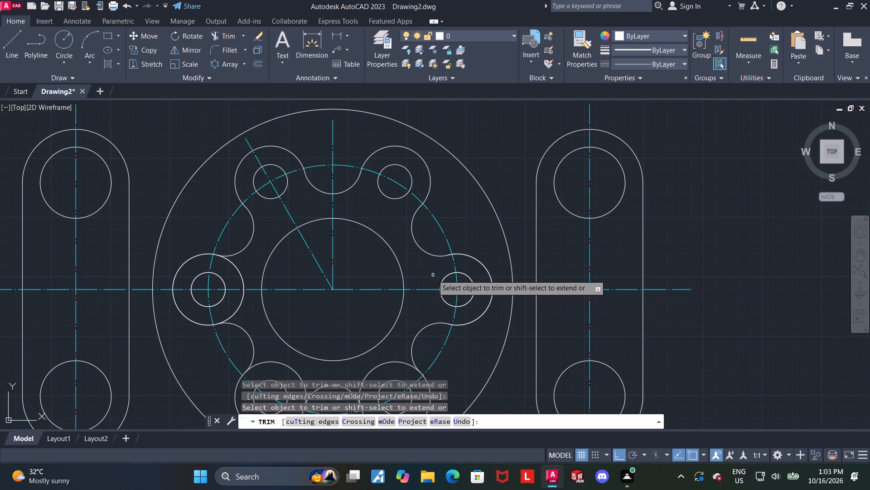
{"action": "scroll", "coordinate": [453, 250], "scroll_direction": "up", "scroll_amount": 7}
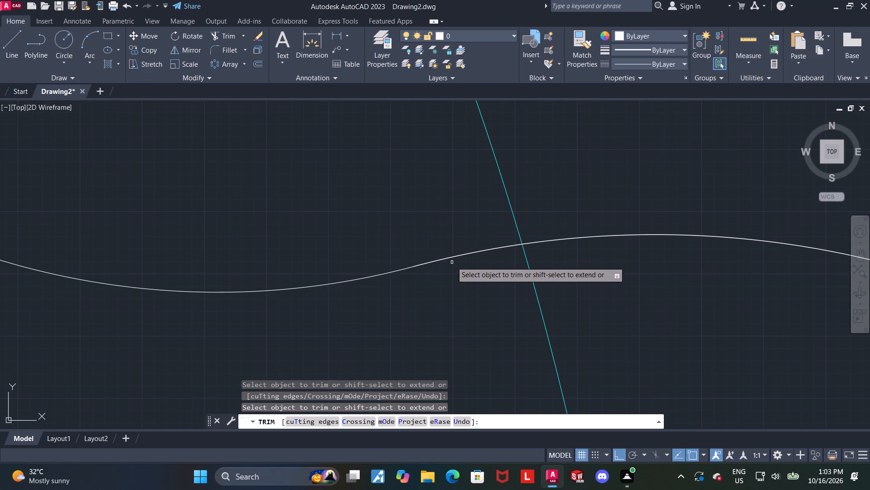
{"action": "scroll", "coordinate": [425, 274], "scroll_direction": "down", "scroll_amount": 8}
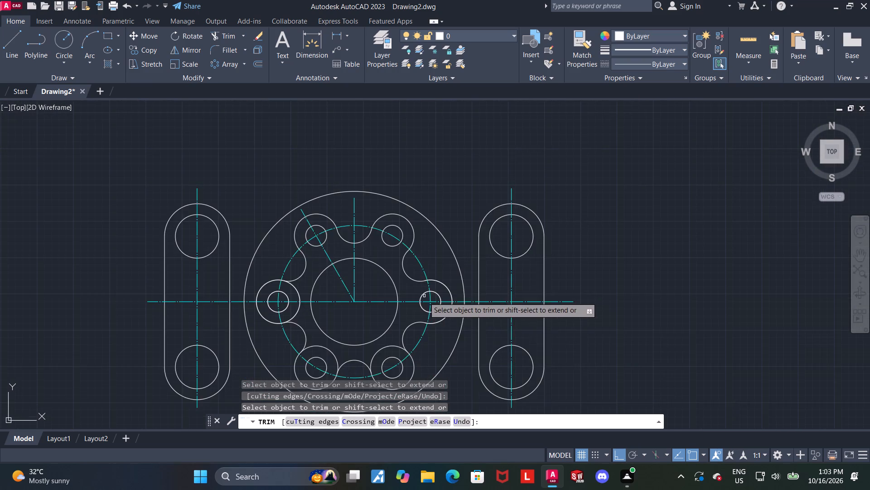
Trim the inner portions of the flange's two lower outer circles between their connecting arcs.
{"action": "scroll", "coordinate": [408, 326], "scroll_direction": "up", "scroll_amount": 2}
{"action": "middle_click_drag", "start_coordinate": [402, 332], "coordinate": [425, 253]}
{"action": "left_click", "coordinate": [411, 301]}
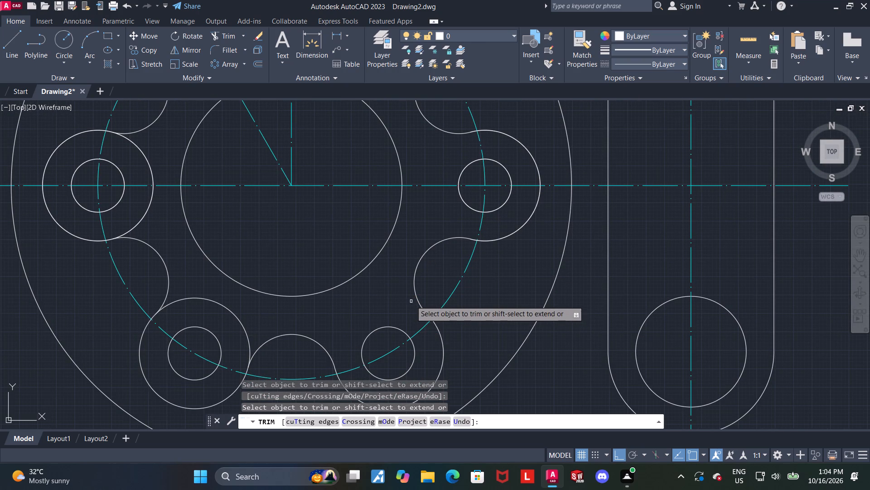
{"action": "left_click", "coordinate": [247, 338]}
{"action": "scroll", "coordinate": [231, 321], "scroll_direction": "down", "scroll_amount": 1}
{"action": "scroll", "coordinate": [158, 251], "scroll_direction": "up", "scroll_amount": 1}
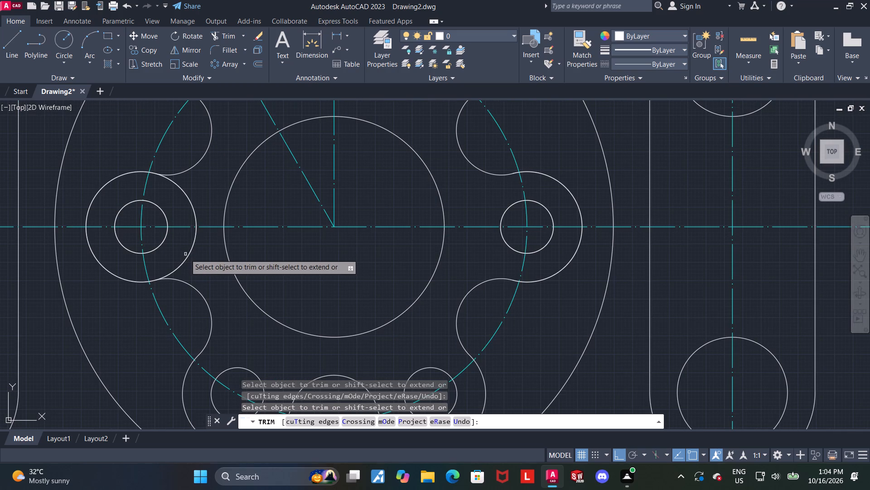
Trim the inner portions of the overlapping outer circles at the flange's left hole, between the connecting arcs.
{"action": "left_click", "coordinate": [188, 255]}
{"action": "left_click", "coordinate": [190, 254]}
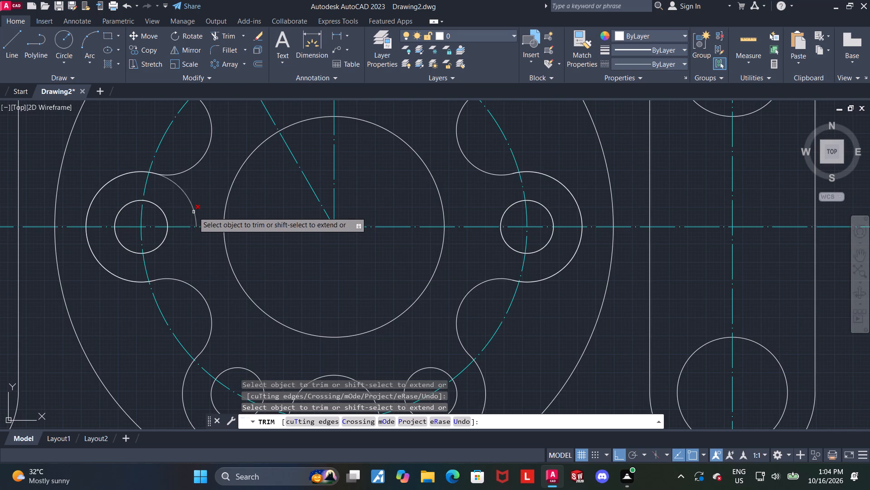
{"action": "double_click", "coordinate": [193, 212]}
{"action": "left_click", "coordinate": [195, 211]}
{"action": "scroll", "coordinate": [198, 211], "scroll_direction": "down", "scroll_amount": 2}
{"action": "scroll", "coordinate": [219, 146], "scroll_direction": "up", "scroll_amount": 1}
{"action": "scroll", "coordinate": [277, 202], "scroll_direction": "down", "scroll_amount": 2}
{"action": "scroll", "coordinate": [216, 244], "scroll_direction": "up", "scroll_amount": 2}
{"action": "scroll", "coordinate": [256, 165], "scroll_direction": "up", "scroll_amount": 3}
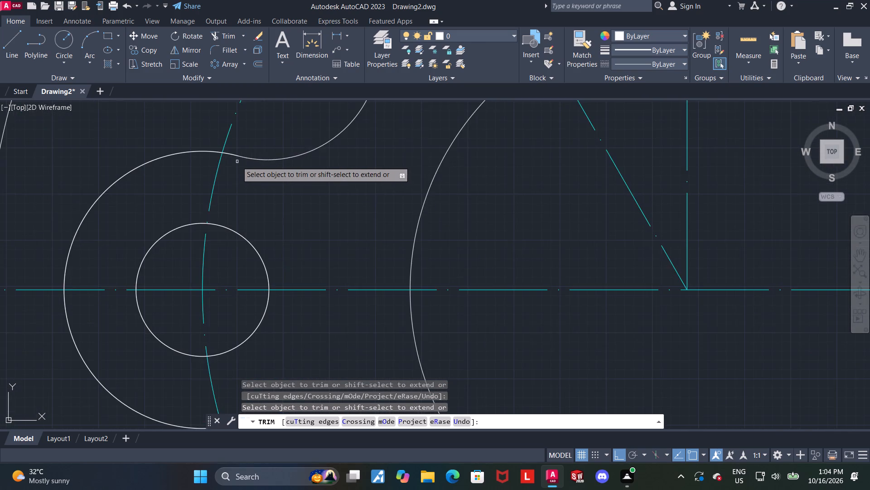
{"action": "scroll", "coordinate": [237, 162], "scroll_direction": "up", "scroll_amount": 6}
{"action": "key", "text": "Escape"}
{"action": "scroll", "coordinate": [257, 183], "scroll_direction": "down", "scroll_amount": 8}
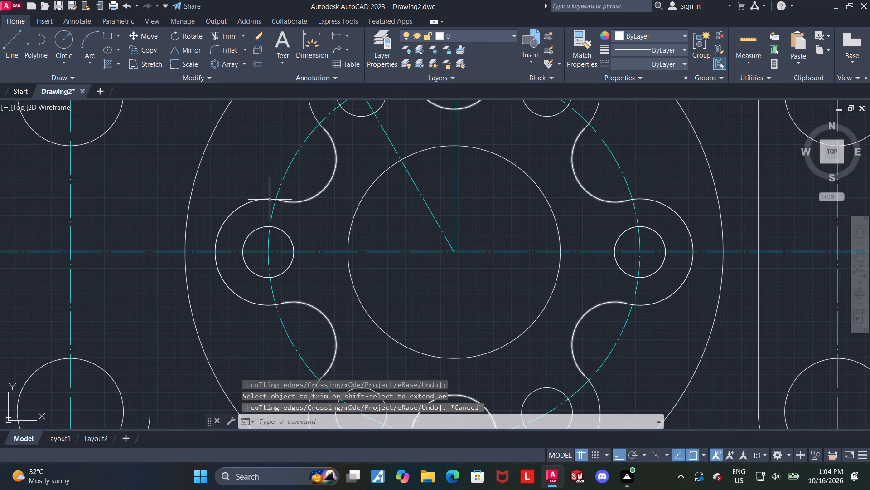
Erase the duplicate outer arc around the flange's left hole.
{"action": "left_click", "coordinate": [265, 200]}
{"action": "key", "text": "Delete"}
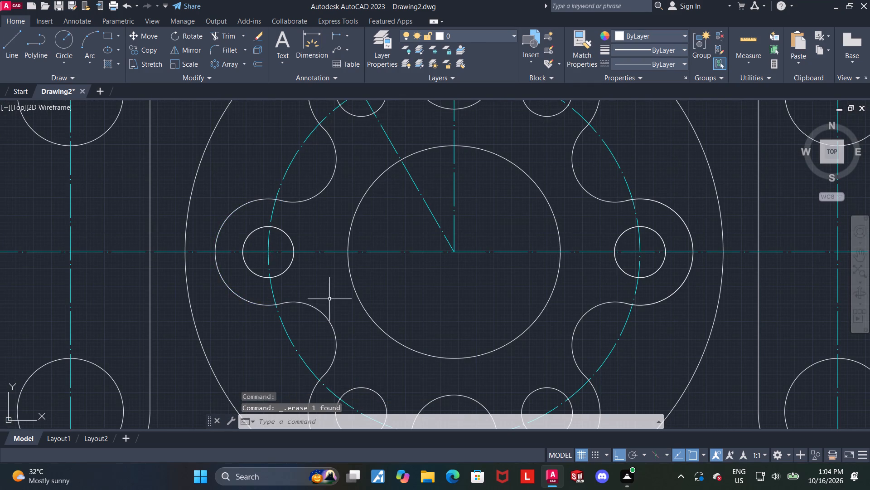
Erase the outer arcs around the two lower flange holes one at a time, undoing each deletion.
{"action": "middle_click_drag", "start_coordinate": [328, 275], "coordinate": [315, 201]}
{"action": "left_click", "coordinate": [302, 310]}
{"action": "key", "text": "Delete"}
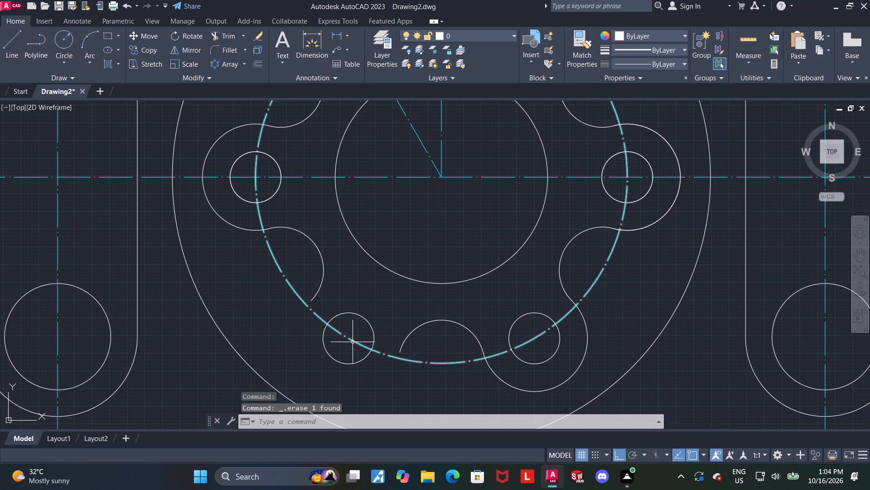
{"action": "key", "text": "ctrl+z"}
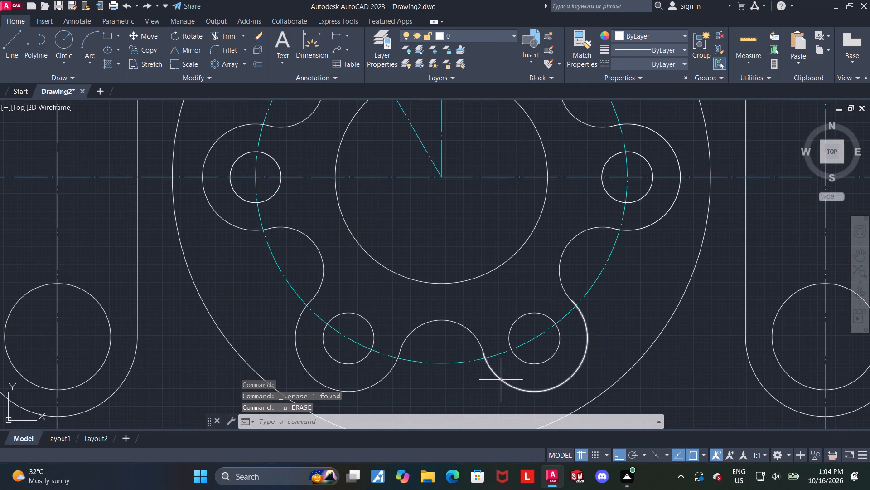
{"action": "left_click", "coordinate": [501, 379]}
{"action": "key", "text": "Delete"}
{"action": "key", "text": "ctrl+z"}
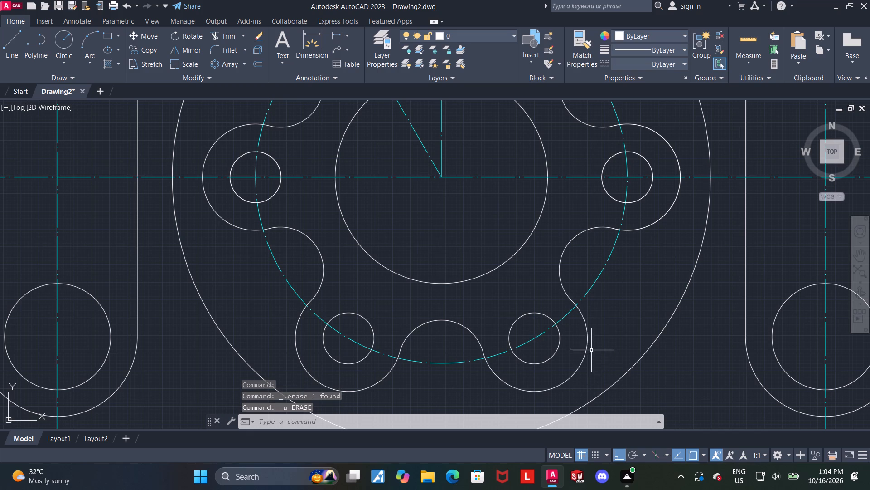
Erase the duplicate outer arc around the flange's right hole.
{"action": "left_click", "coordinate": [643, 226]}
{"action": "key", "text": "Delete"}
{"action": "scroll", "coordinate": [597, 245], "scroll_direction": "down", "scroll_amount": 2}
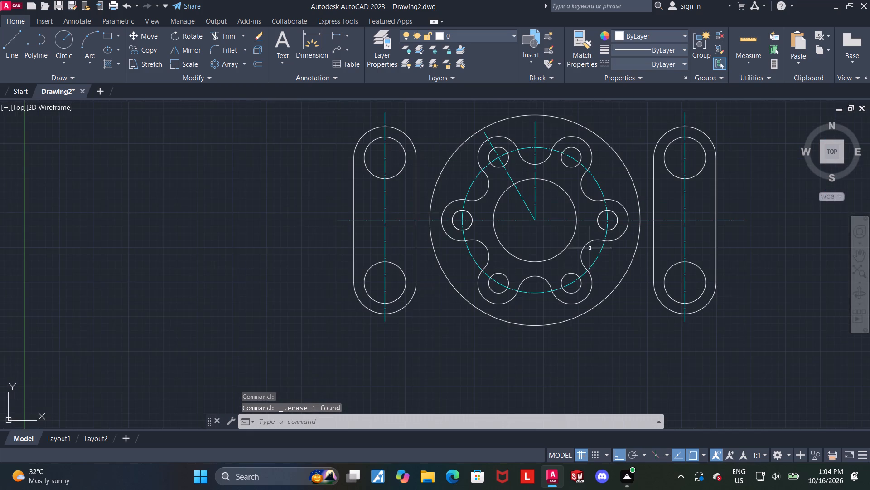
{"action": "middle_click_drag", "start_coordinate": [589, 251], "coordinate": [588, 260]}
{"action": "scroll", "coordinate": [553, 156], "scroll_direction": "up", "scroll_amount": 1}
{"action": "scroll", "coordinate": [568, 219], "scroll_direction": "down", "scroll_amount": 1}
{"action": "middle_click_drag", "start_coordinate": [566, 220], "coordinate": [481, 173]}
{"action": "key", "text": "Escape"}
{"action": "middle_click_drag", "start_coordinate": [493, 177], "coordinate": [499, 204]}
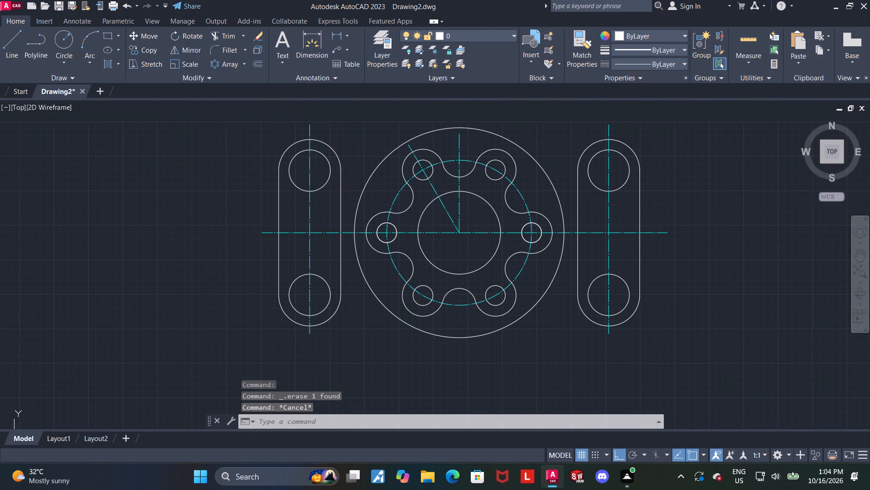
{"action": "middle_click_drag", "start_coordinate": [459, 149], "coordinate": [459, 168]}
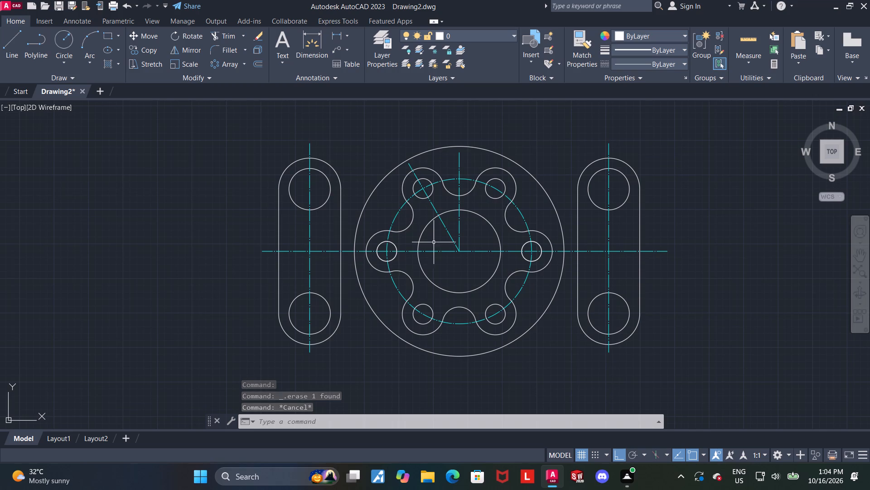
Draw a radius 19 circle tangent to the left slot's inner side and the flange's outer circle, below the horizontal centre line.
{"action": "scroll", "coordinate": [381, 272], "scroll_direction": "up", "scroll_amount": 2}
{"action": "left_click", "coordinate": [65, 68]}
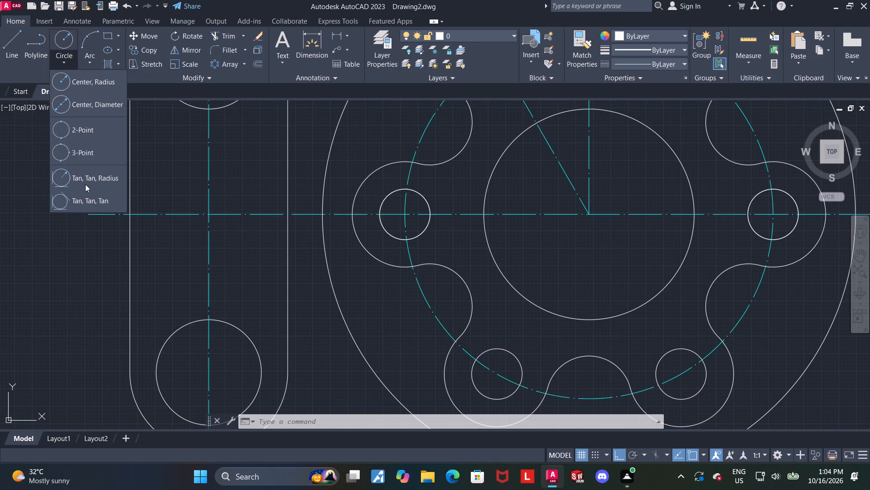
{"action": "left_click", "coordinate": [85, 184]}
{"action": "left_click", "coordinate": [292, 322]}
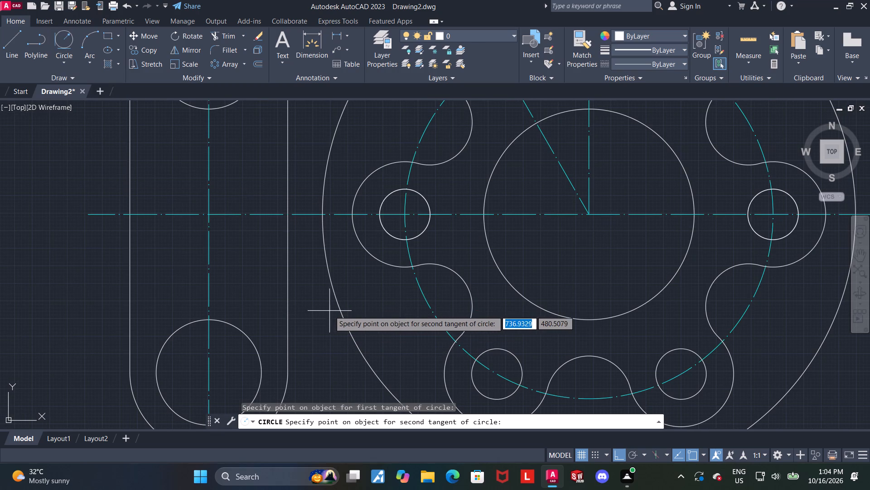
{"action": "left_click", "coordinate": [335, 312]}
{"action": "type", "text": "19"}
{"action": "key", "text": "Return"}
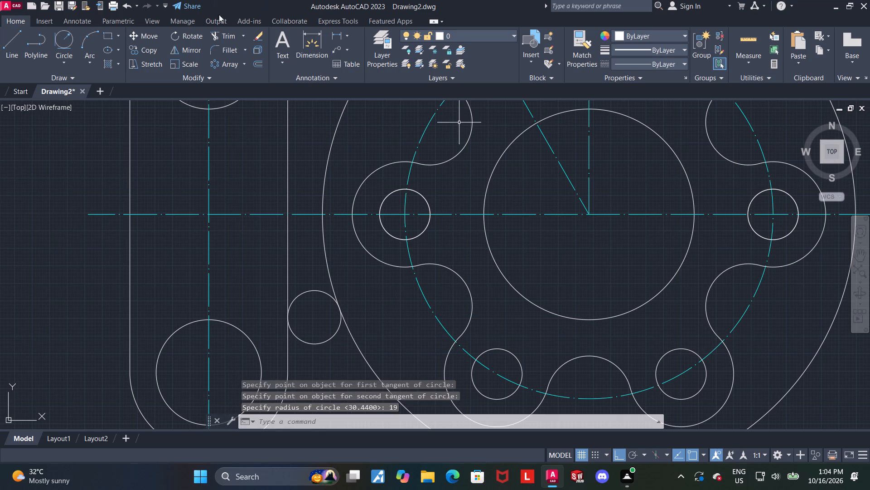
Trim the lower tangent circle into a fillet arc and remove the slot side and flange edge between it and the centre line.
{"action": "left_click", "coordinate": [225, 39]}
{"action": "scroll", "coordinate": [266, 96], "scroll_direction": "down", "scroll_amount": 2}
{"action": "scroll", "coordinate": [314, 308], "scroll_direction": "down", "scroll_amount": 2}
{"action": "scroll", "coordinate": [316, 328], "scroll_direction": "up", "scroll_amount": 2}
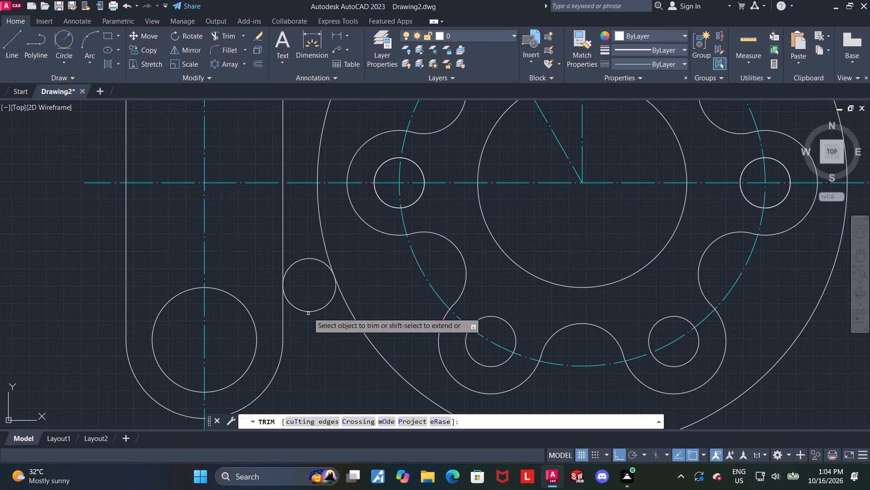
{"action": "left_click", "coordinate": [312, 311]}
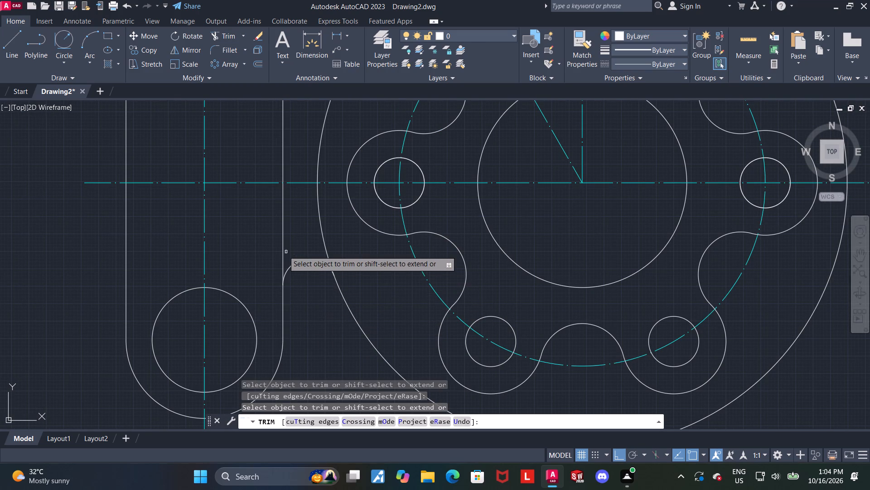
{"action": "left_click", "coordinate": [283, 250]}
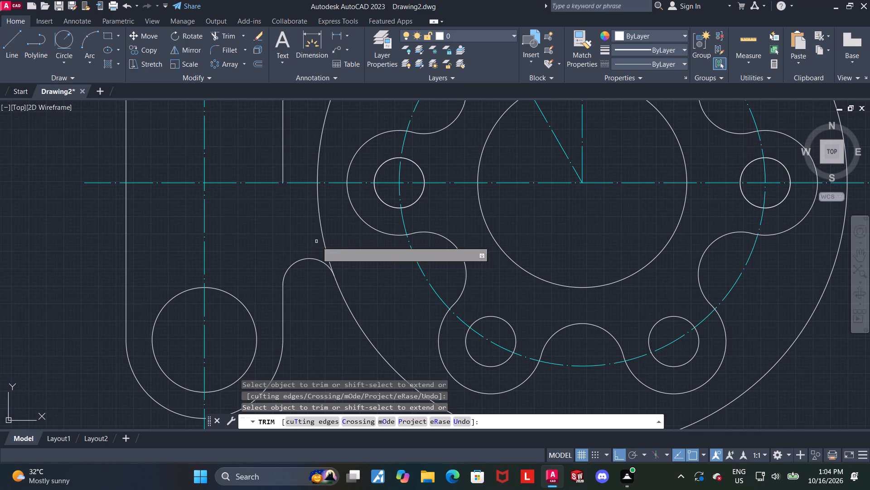
{"action": "left_click", "coordinate": [325, 244]}
{"action": "middle_click_drag", "start_coordinate": [318, 238], "coordinate": [319, 287]}
{"action": "scroll", "coordinate": [320, 287], "scroll_direction": "down", "scroll_amount": 1}
{"action": "middle_click_drag", "start_coordinate": [318, 272], "coordinate": [315, 287]}
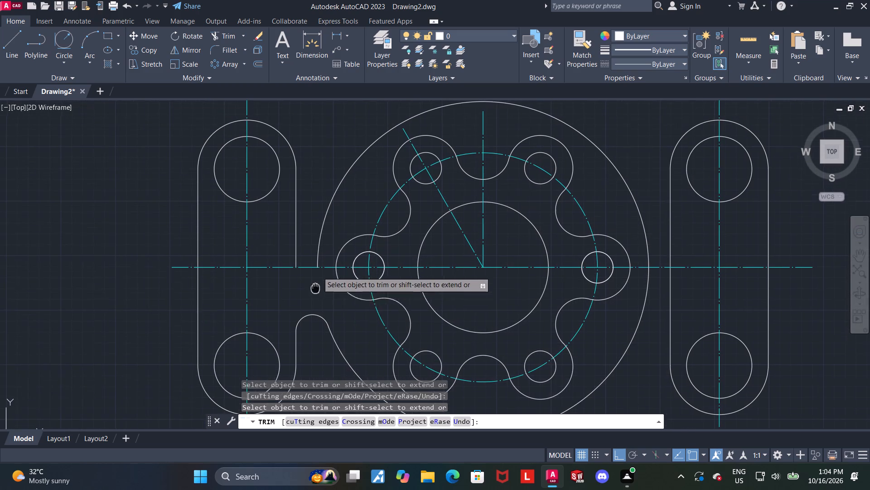
{"action": "middle_click_drag", "start_coordinate": [315, 287], "coordinate": [315, 288]}
{"action": "key", "text": "Escape"}
{"action": "key", "text": "Escape"}
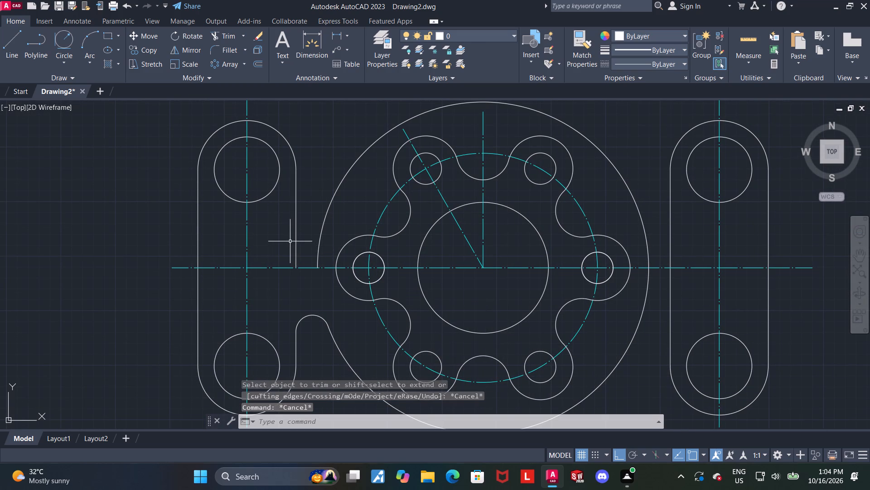
Draw a radius 19 circle tangent to the left slot's inner side and the flange's outer circle, above the horizontal centre line.
{"action": "scroll", "coordinate": [324, 278], "scroll_direction": "down", "scroll_amount": 1}
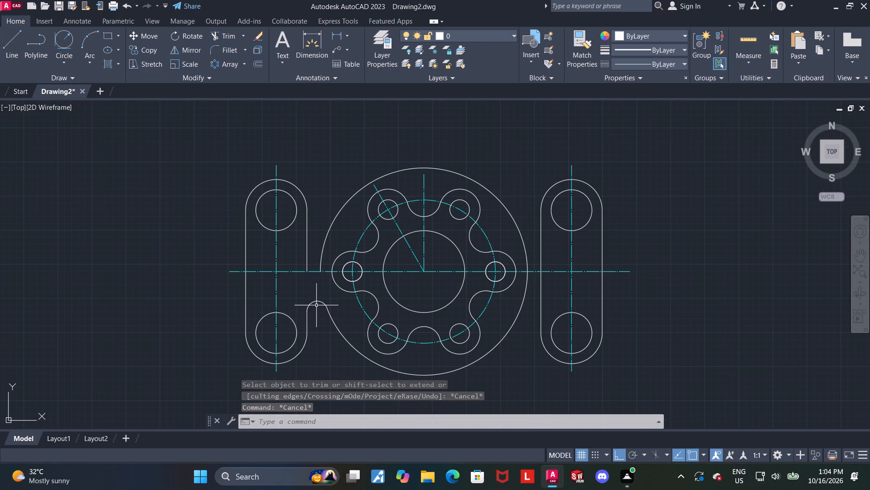
{"action": "scroll", "coordinate": [323, 203], "scroll_direction": "up", "scroll_amount": 1}
{"action": "left_click", "coordinate": [67, 34]}
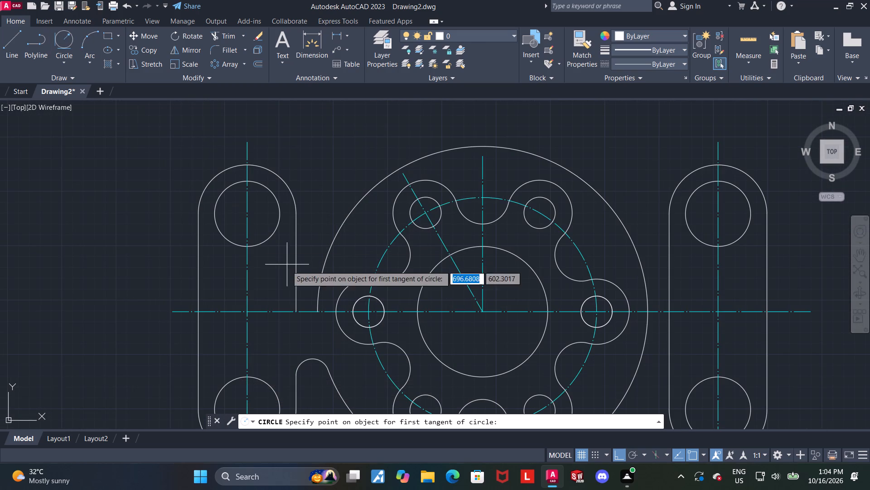
{"action": "left_click", "coordinate": [298, 284]}
{"action": "left_click", "coordinate": [319, 285]}
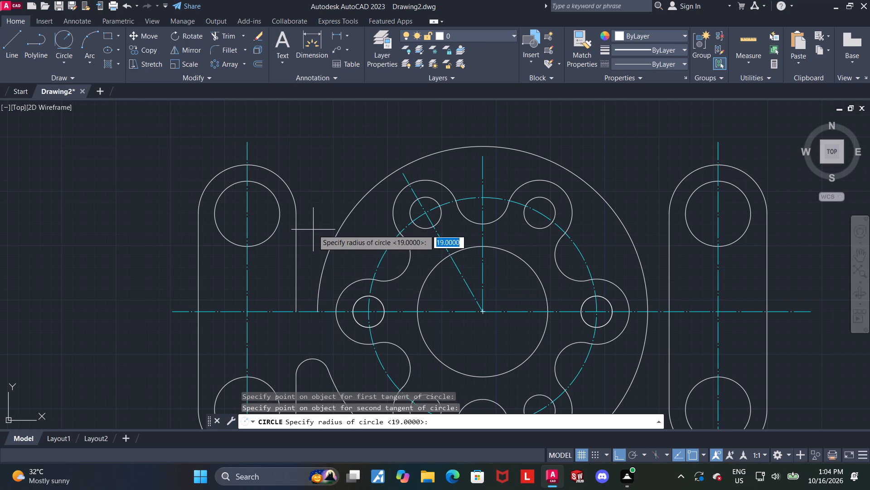
{"action": "type", "text": "19"}
{"action": "key", "text": "Return"}
{"action": "key", "text": "Escape"}
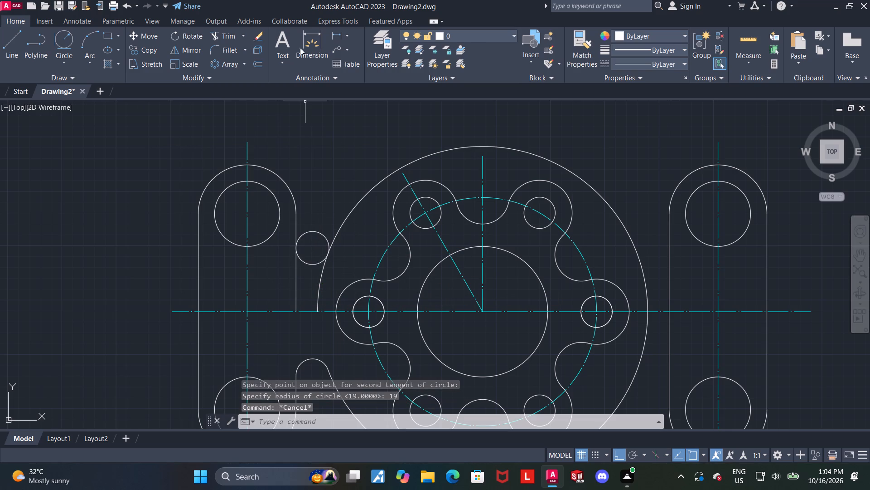
Trim the upper tangent circle into a fillet arc and remove the slot side and flange edge between it and the centre line.
{"action": "left_click", "coordinate": [221, 31]}
{"action": "left_click_drag", "start_coordinate": [317, 240], "coordinate": [319, 193]}
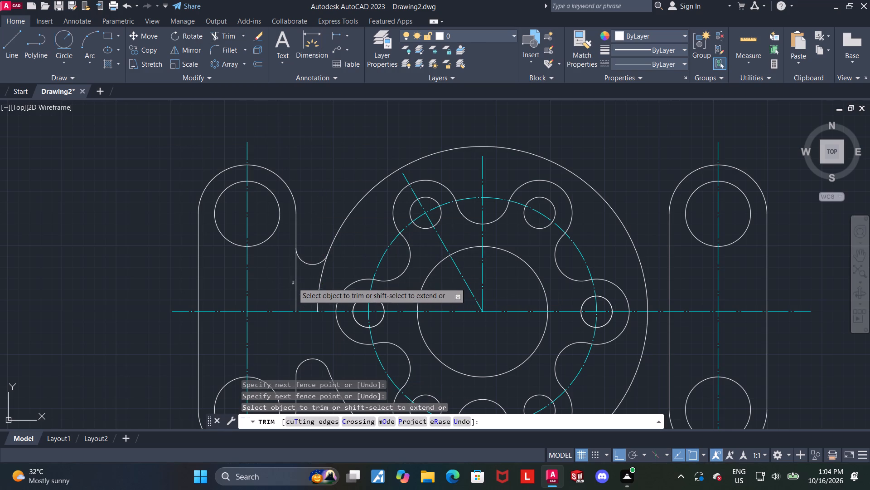
{"action": "left_click_drag", "start_coordinate": [293, 279], "coordinate": [299, 279]}
{"action": "left_click", "coordinate": [323, 278]}
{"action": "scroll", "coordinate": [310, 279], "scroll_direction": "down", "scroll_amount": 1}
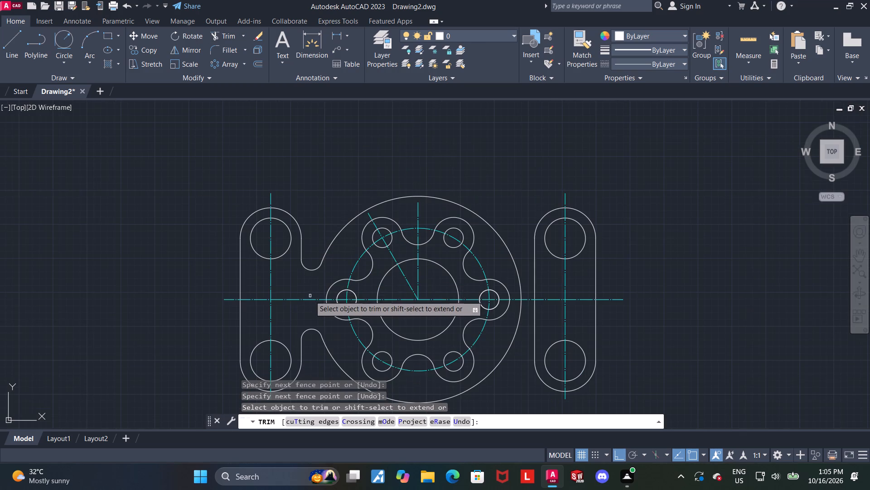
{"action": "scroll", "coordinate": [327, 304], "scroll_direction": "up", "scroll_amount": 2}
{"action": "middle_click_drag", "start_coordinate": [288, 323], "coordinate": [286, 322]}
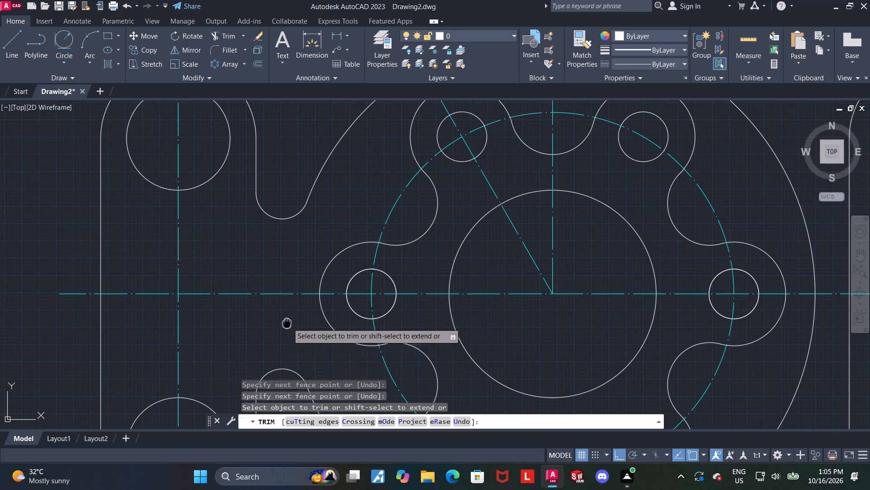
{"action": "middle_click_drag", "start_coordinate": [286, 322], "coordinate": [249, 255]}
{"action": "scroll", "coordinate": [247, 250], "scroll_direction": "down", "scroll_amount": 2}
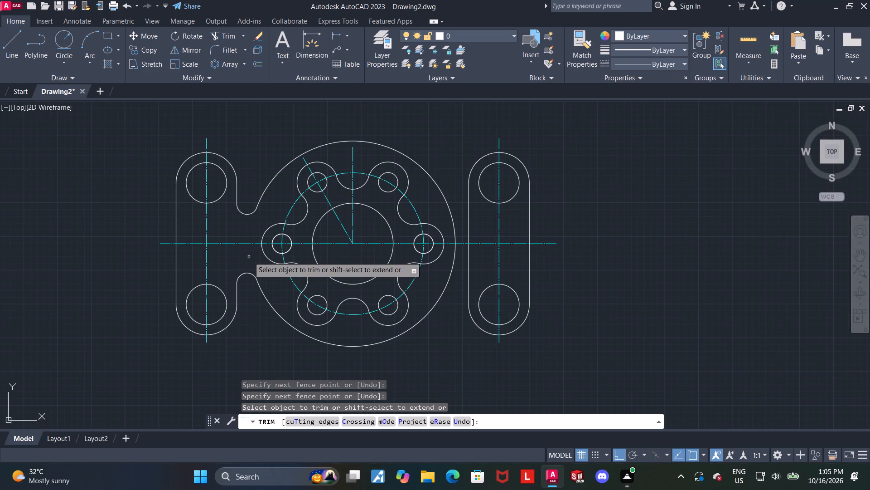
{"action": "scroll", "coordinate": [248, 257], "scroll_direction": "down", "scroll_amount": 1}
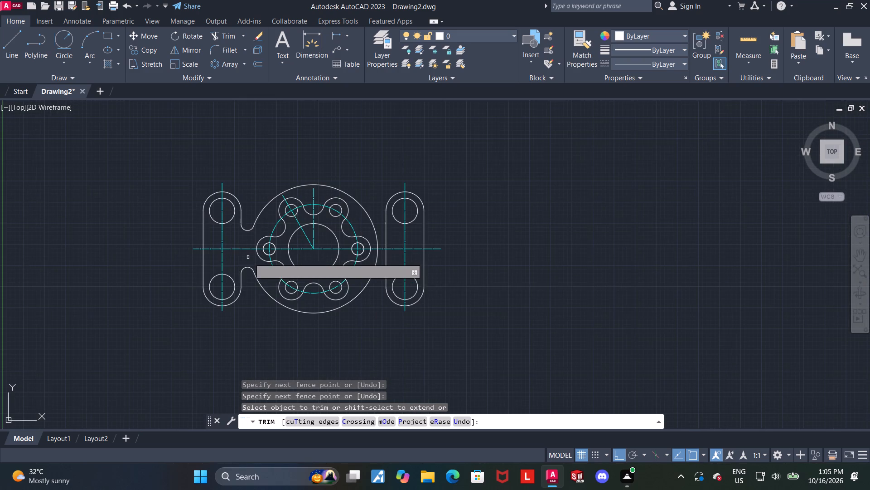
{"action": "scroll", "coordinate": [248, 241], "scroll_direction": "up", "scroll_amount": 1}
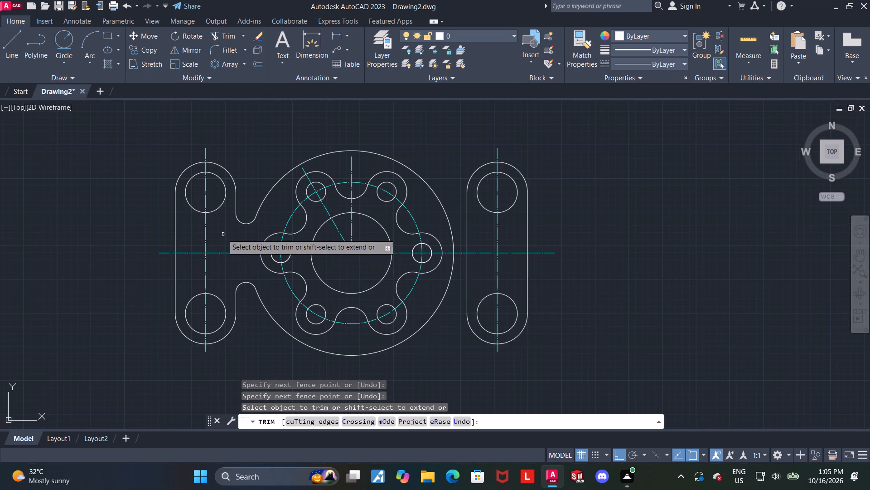
Draw a radius 19 circle tangent to the flange's outer circle and the right slot's inner side, below the horizontal centre line.
{"action": "scroll", "coordinate": [222, 234], "scroll_direction": "up", "scroll_amount": 1}
{"action": "key", "text": "Escape"}
{"action": "key", "text": "Escape"}
{"action": "left_click", "coordinate": [73, 40]}
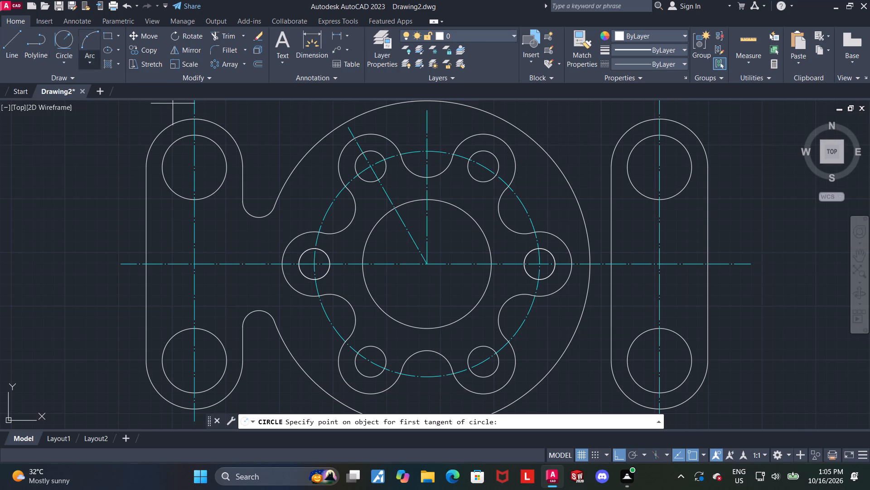
{"action": "left_click", "coordinate": [590, 299]}
{"action": "left_click", "coordinate": [612, 298]}
{"action": "key", "text": "1"}
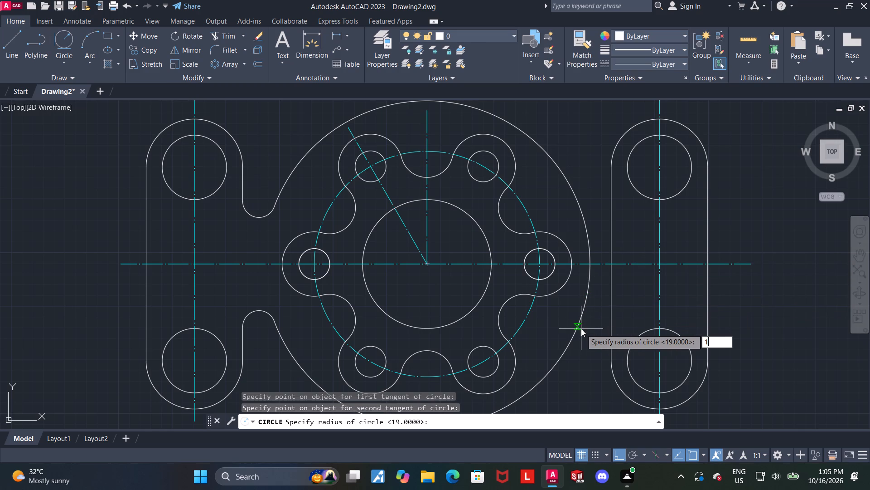
{"action": "key", "text": "9"}
{"action": "key", "text": "Return"}
{"action": "key", "text": "Escape"}
Trim the lower right tangent circle into a fillet arc and remove the flange edge and slot side between it and the centre line.
{"action": "scroll", "coordinate": [649, 358], "scroll_direction": "down", "scroll_amount": 3}
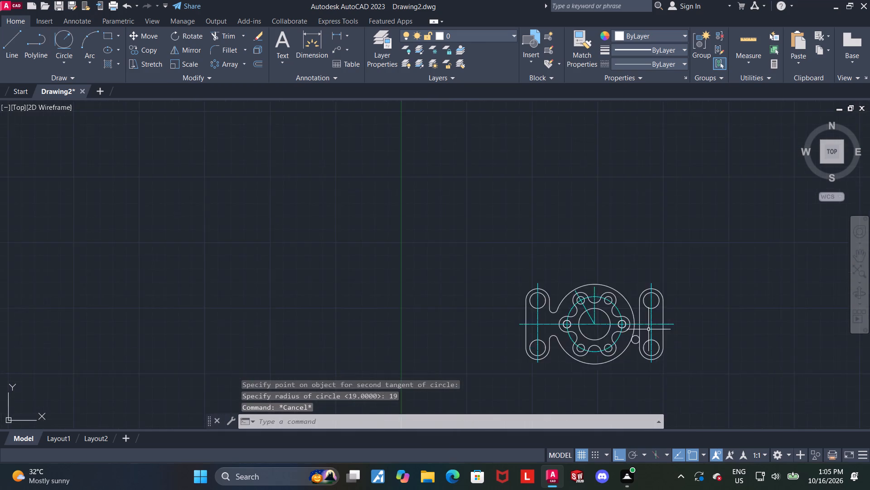
{"action": "scroll", "coordinate": [656, 344], "scroll_direction": "up", "scroll_amount": 3}
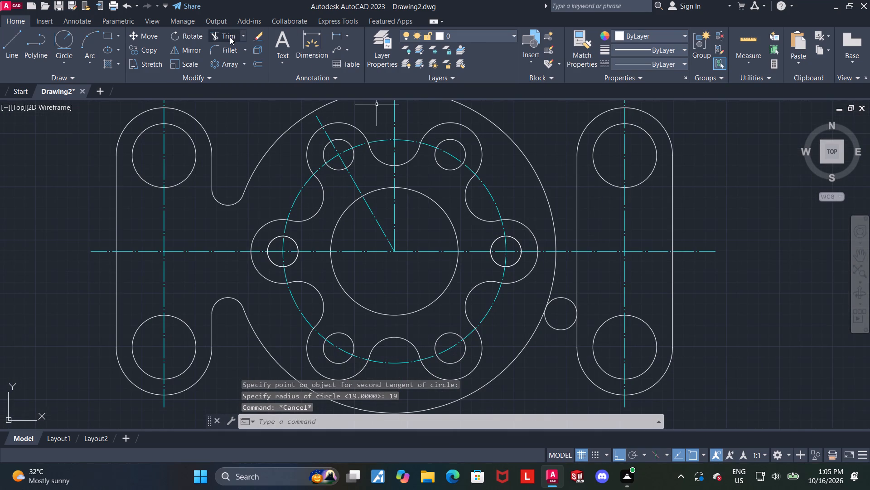
{"action": "left_click", "coordinate": [230, 37]}
{"action": "left_click_drag", "start_coordinate": [556, 318], "coordinate": [556, 320]}
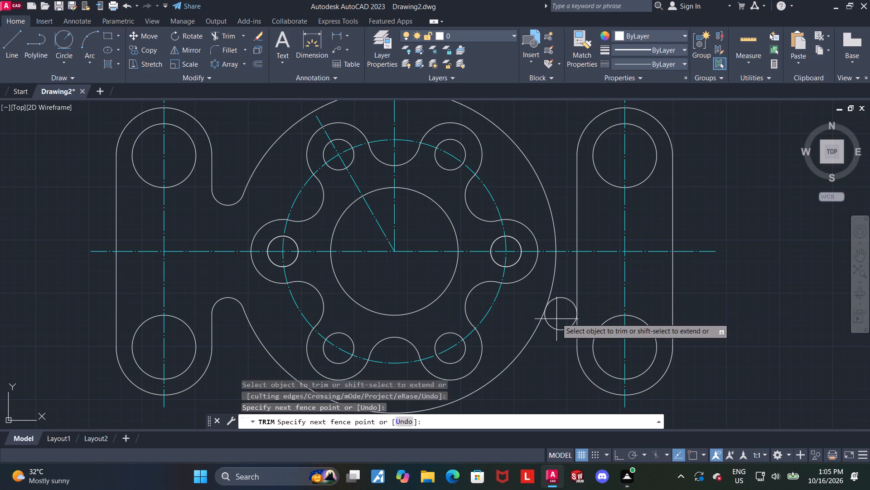
{"action": "left_click_drag", "start_coordinate": [556, 320], "coordinate": [556, 341]}
{"action": "left_click_drag", "start_coordinate": [585, 287], "coordinate": [546, 274]}
{"action": "scroll", "coordinate": [592, 261], "scroll_direction": "down", "scroll_amount": 1}
{"action": "scroll", "coordinate": [590, 251], "scroll_direction": "up", "scroll_amount": 1}
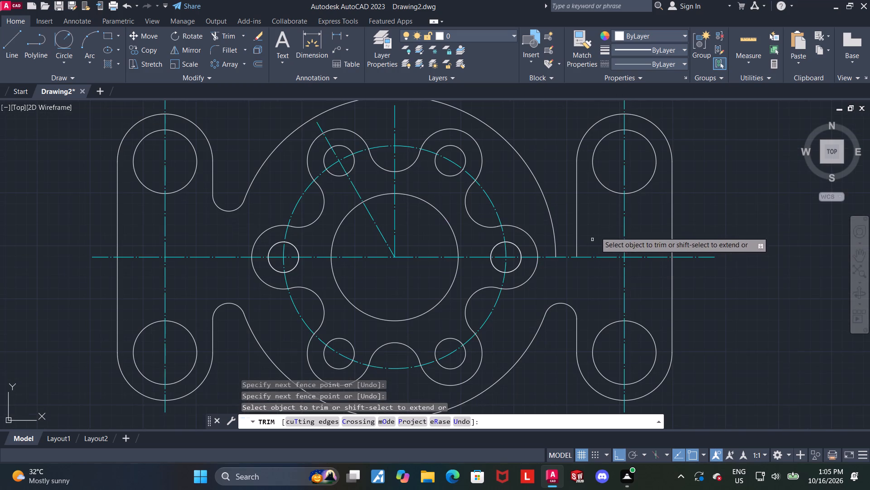
{"action": "key", "text": "Escape"}
{"action": "key", "text": "Escape"}
Draw a radius 19 circle tangent to the flange's outer edge and the right slot's inner side, above the horizontal centre line.
{"action": "left_click", "coordinate": [69, 44]}
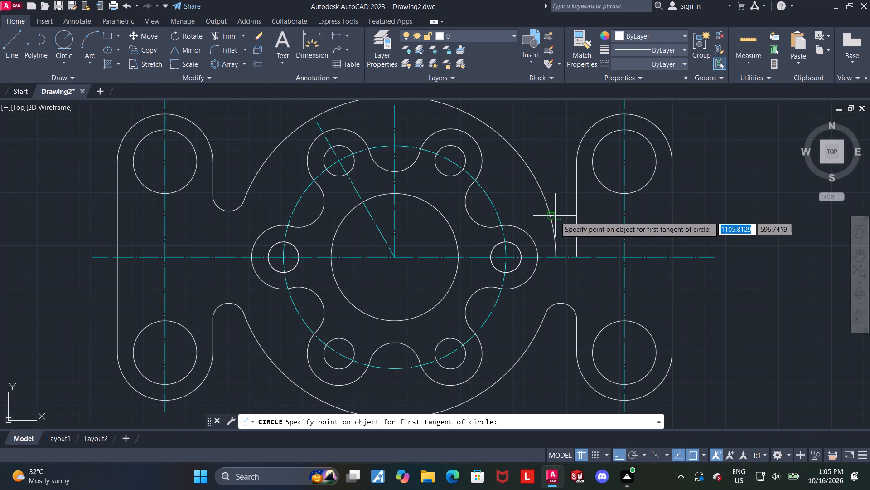
{"action": "left_click", "coordinate": [554, 217]}
{"action": "left_click", "coordinate": [576, 222]}
{"action": "type", "text": "19"}
{"action": "key", "text": "Return"}
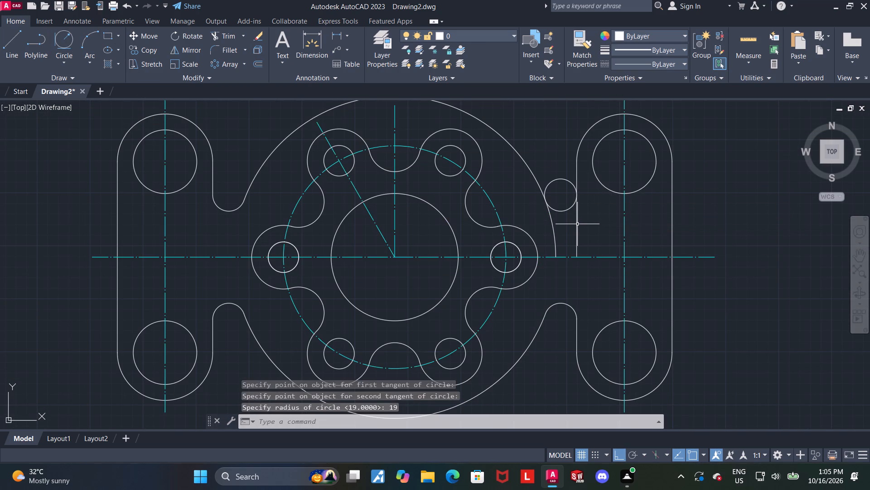
{"action": "key", "text": "Escape"}
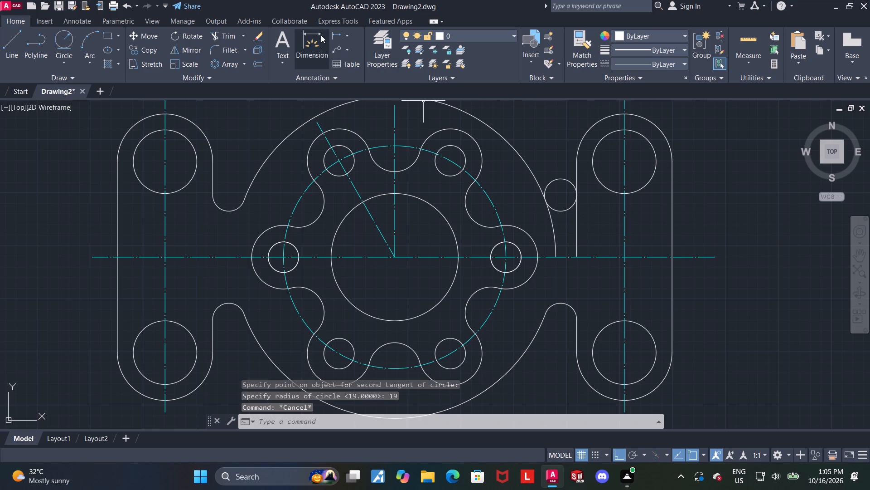
Trim the upper right tangent circle into a fillet arc and remove the flange edge and slot side between it and the centre line.
{"action": "left_click", "coordinate": [232, 30]}
{"action": "left_click_drag", "start_coordinate": [535, 214], "coordinate": [586, 218]}
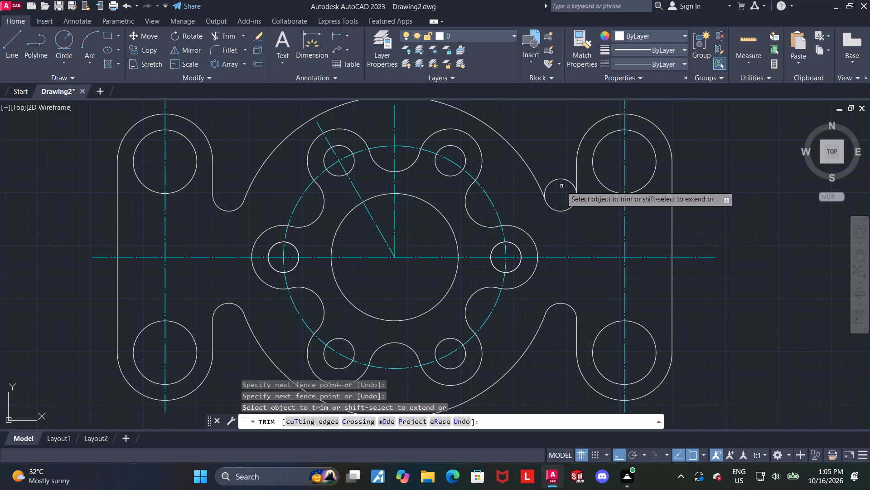
{"action": "left_click_drag", "start_coordinate": [561, 186], "coordinate": [560, 161]}
{"action": "scroll", "coordinate": [575, 233], "scroll_direction": "down", "scroll_amount": 1}
{"action": "key", "text": "Escape"}
{"action": "key", "text": "Escape"}
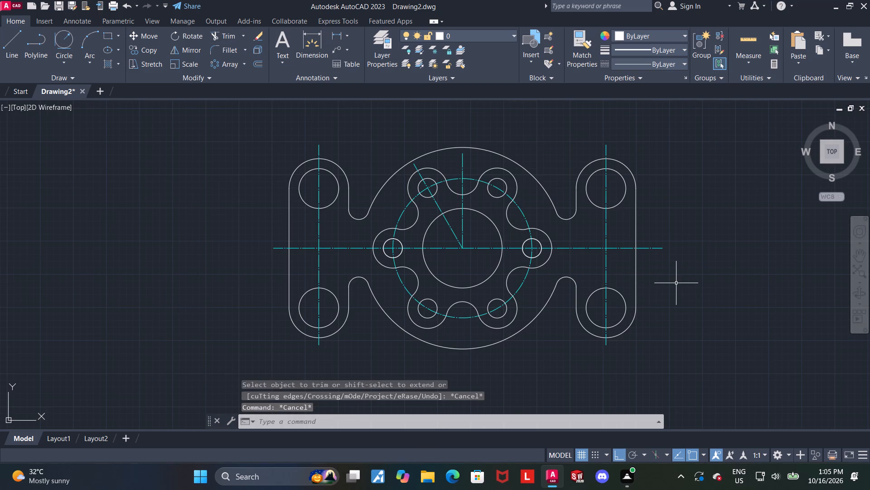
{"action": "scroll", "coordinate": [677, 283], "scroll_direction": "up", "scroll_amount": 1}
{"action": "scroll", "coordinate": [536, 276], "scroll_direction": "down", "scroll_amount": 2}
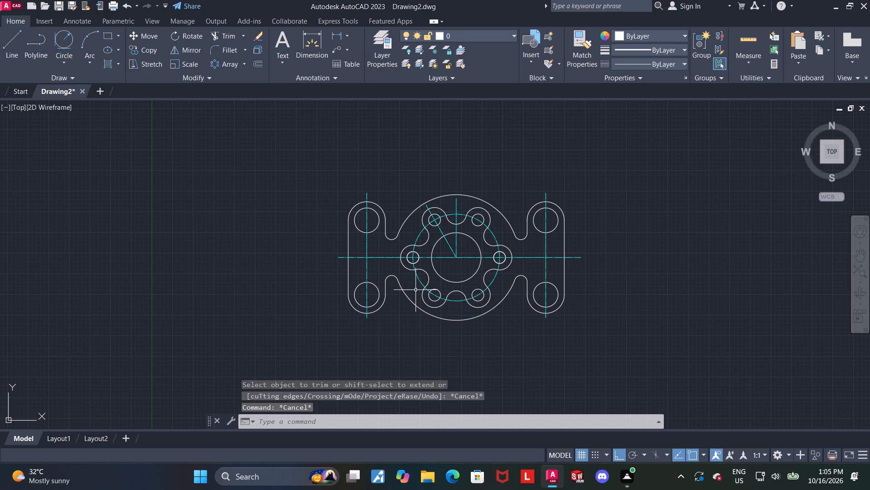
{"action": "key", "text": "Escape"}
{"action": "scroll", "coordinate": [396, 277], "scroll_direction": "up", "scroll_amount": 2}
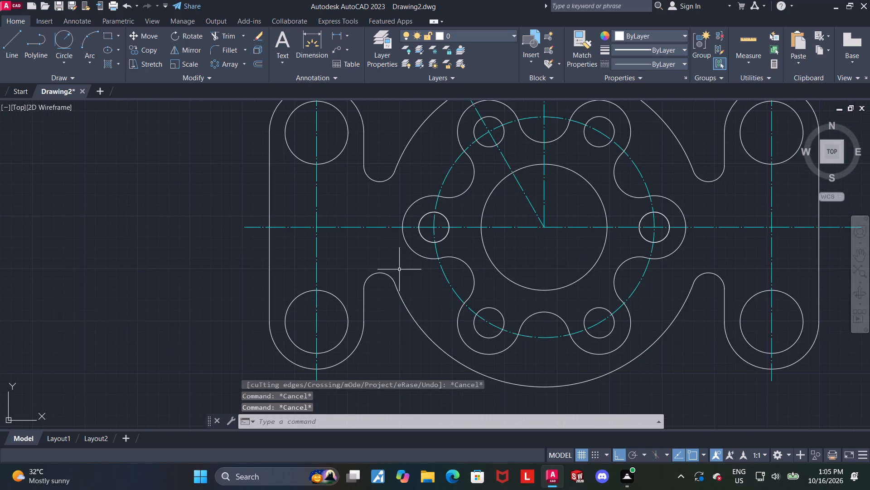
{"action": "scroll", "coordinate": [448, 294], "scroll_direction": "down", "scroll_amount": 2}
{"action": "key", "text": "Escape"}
Modify the Standard dimension style to a text height of 9 and an arrow size of 5.
{"action": "key", "text": "d"}
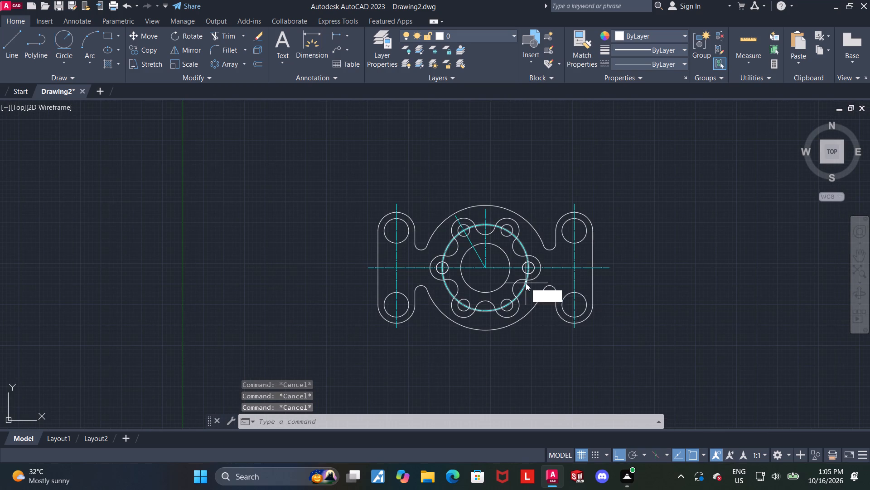
{"action": "key", "text": "Return"}
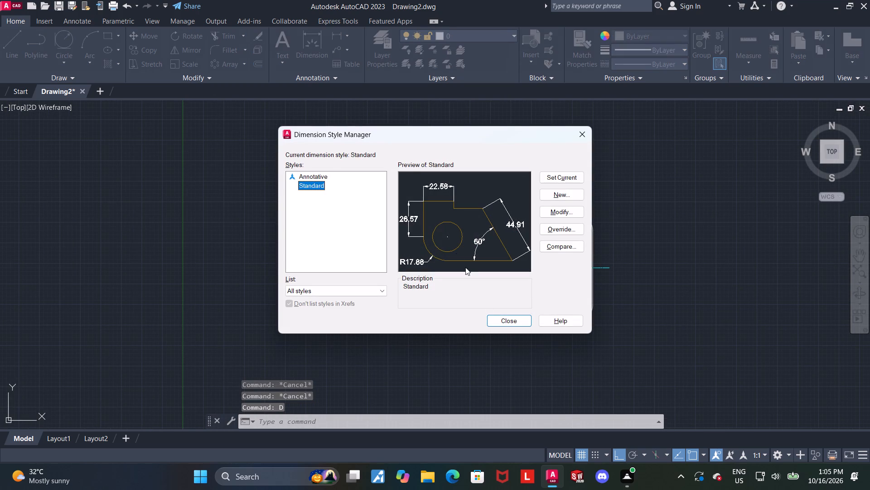
{"action": "left_click", "coordinate": [549, 216]}
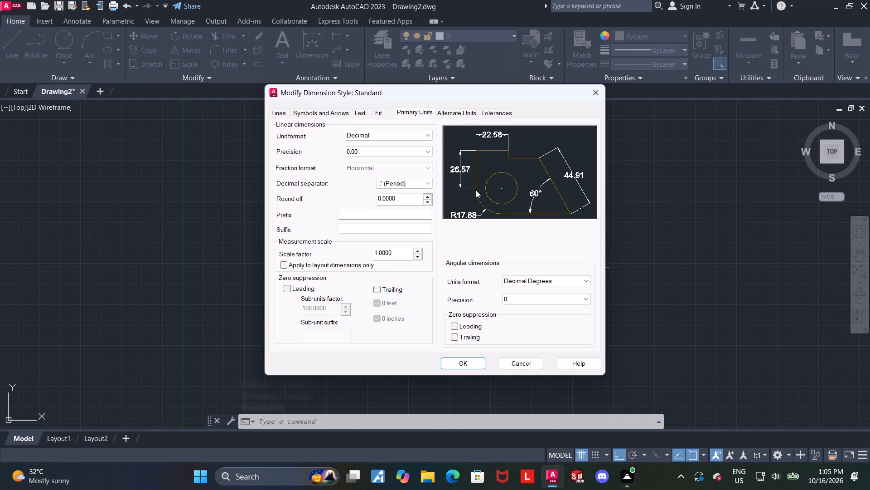
{"action": "left_click", "coordinate": [360, 110]}
{"action": "left_click_drag", "start_coordinate": [421, 193], "coordinate": [355, 200]}
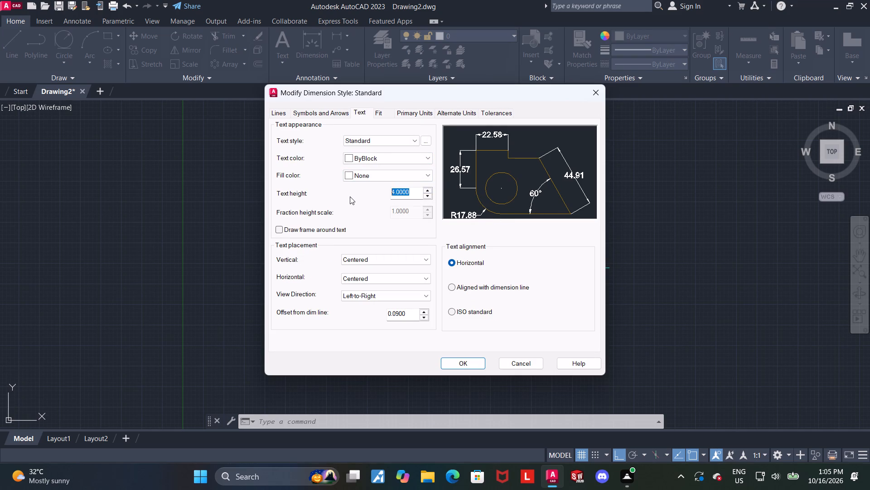
{"action": "key", "text": "9"}
{"action": "key", "text": "Return"}
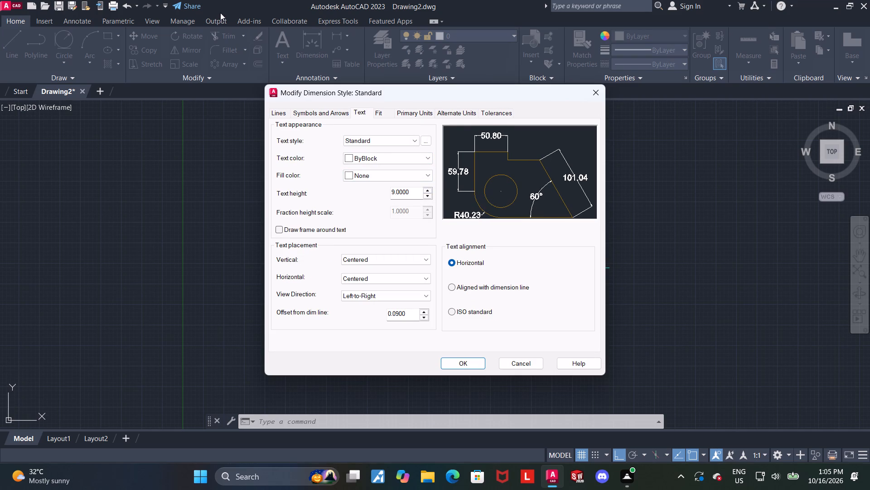
{"action": "left_click", "coordinate": [332, 113]}
{"action": "left_click_drag", "start_coordinate": [309, 226], "coordinate": [306, 226]}
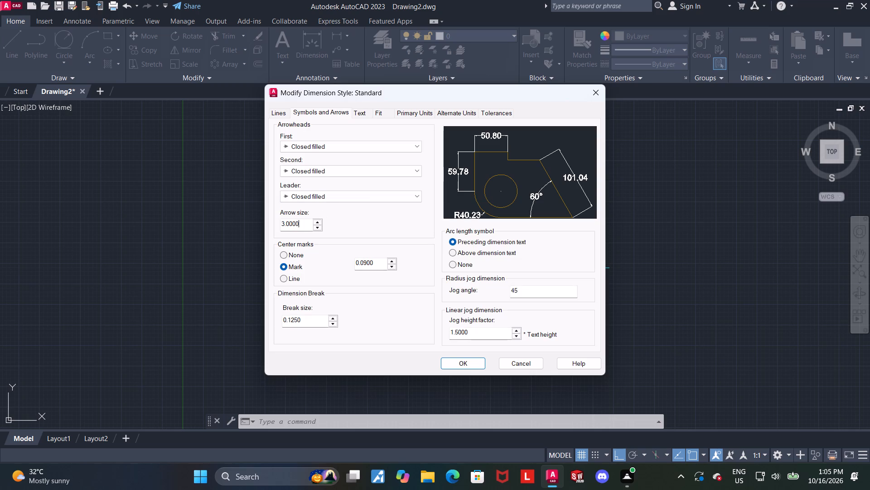
{"action": "left_click_drag", "start_coordinate": [306, 226], "coordinate": [232, 225]}
{"action": "key", "text": "5"}
{"action": "key", "text": "Return"}
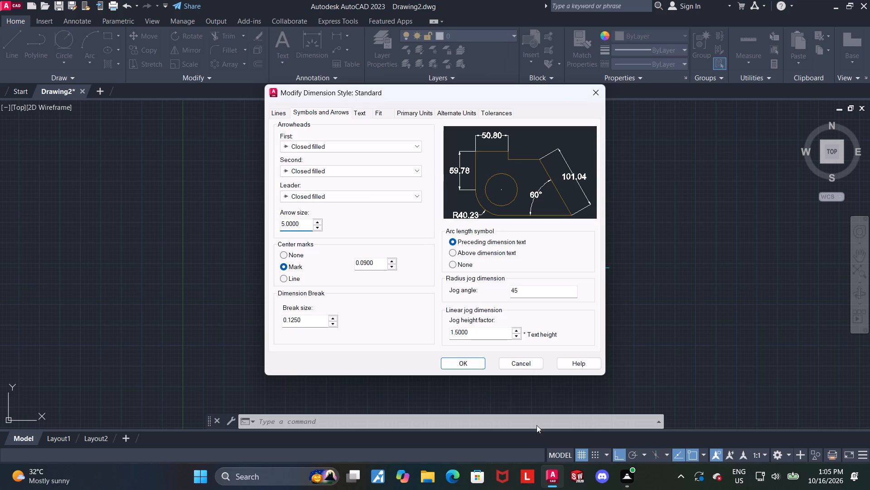
{"action": "left_click", "coordinate": [461, 367]}
{"action": "left_click", "coordinate": [493, 321]}
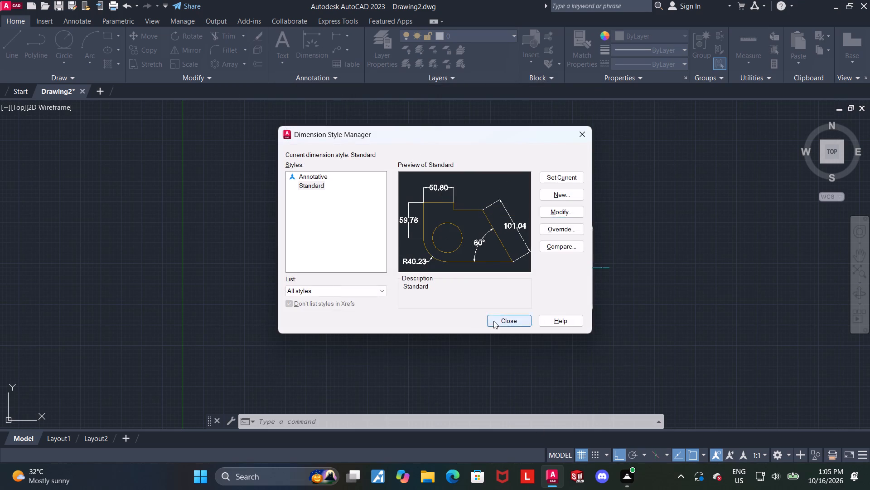
Add a radius dimension to the lower end arc of the right slot, placed outside the part.
{"action": "left_click", "coordinate": [304, 44]}
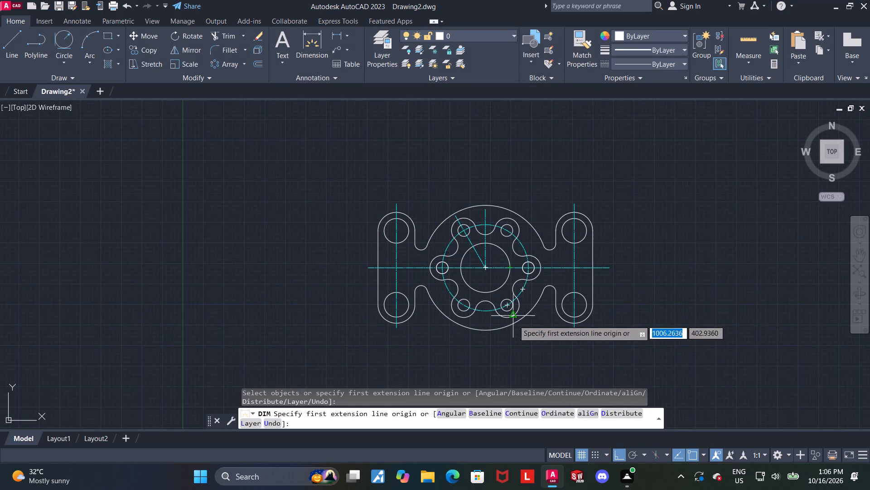
{"action": "scroll", "coordinate": [598, 346], "scroll_direction": "up", "scroll_amount": 2}
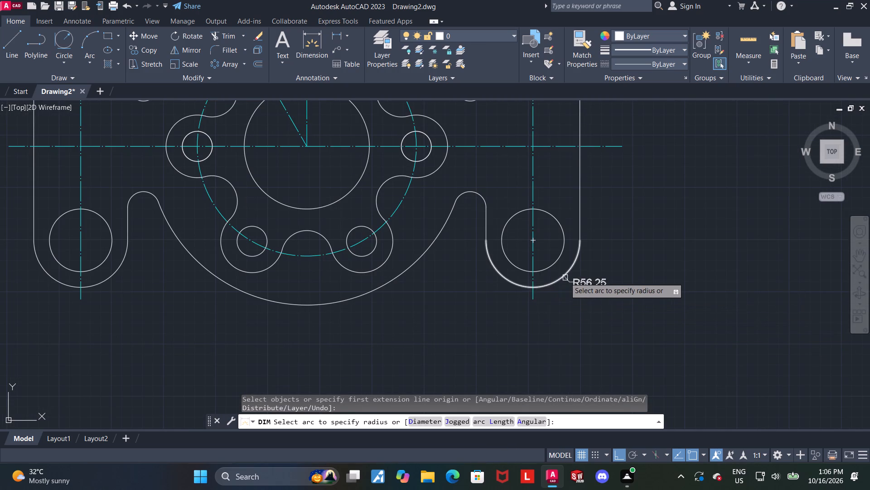
{"action": "left_click", "coordinate": [565, 278]}
{"action": "left_click", "coordinate": [608, 291]}
{"action": "scroll", "coordinate": [608, 291], "scroll_direction": "down", "scroll_amount": 2}
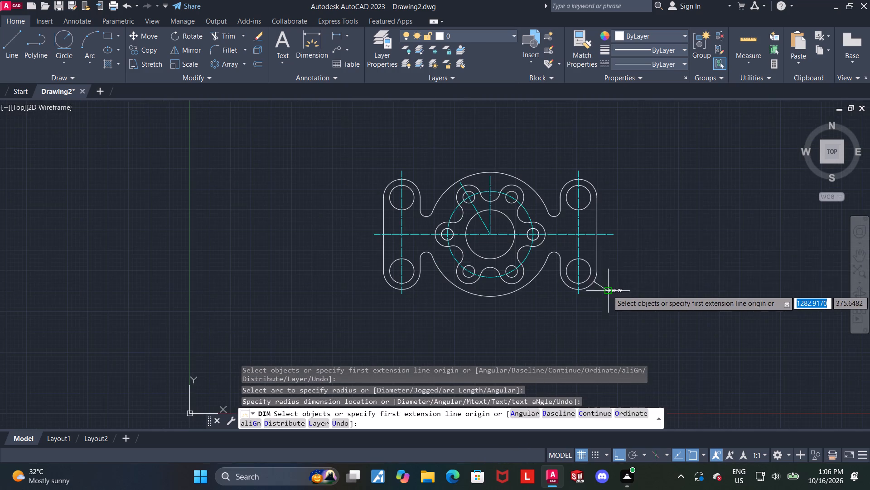
Add a radius dimension to the upper hole of the right slot, placed above and outside the slot.
{"action": "middle_click_drag", "start_coordinate": [642, 208], "coordinate": [641, 216]}
{"action": "scroll", "coordinate": [611, 197], "scroll_direction": "up", "scroll_amount": 1}
{"action": "left_click", "coordinate": [319, 44]}
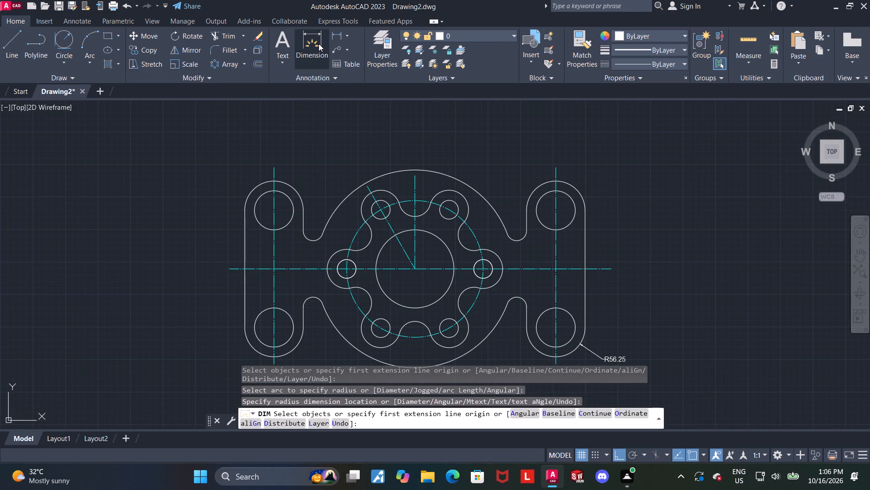
{"action": "scroll", "coordinate": [635, 195], "scroll_direction": "up", "scroll_amount": 1}
{"action": "left_click", "coordinate": [532, 203]}
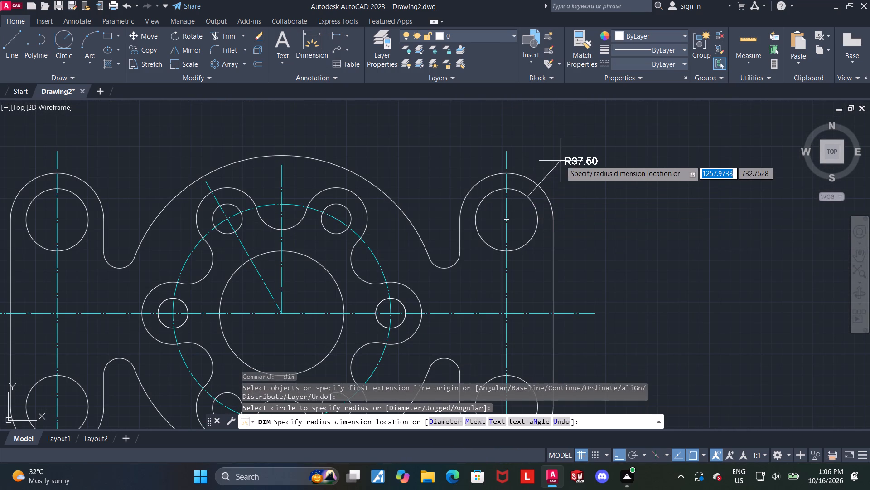
{"action": "left_click", "coordinate": [560, 160]}
{"action": "key", "text": "Escape"}
Draw a horizontal centre line about 171 units long across the left slot's upper hole, in the dash-dot linetype and cyan.
{"action": "scroll", "coordinate": [560, 160], "scroll_direction": "down", "scroll_amount": 1}
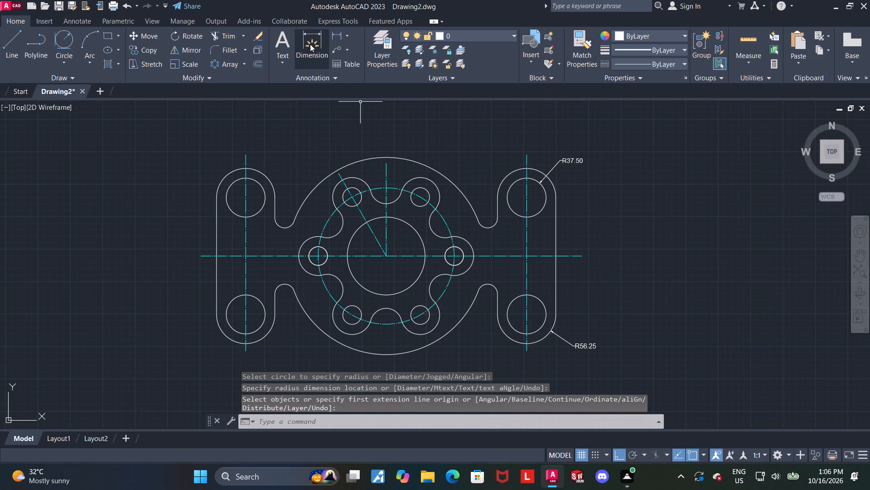
{"action": "left_click", "coordinate": [13, 42]}
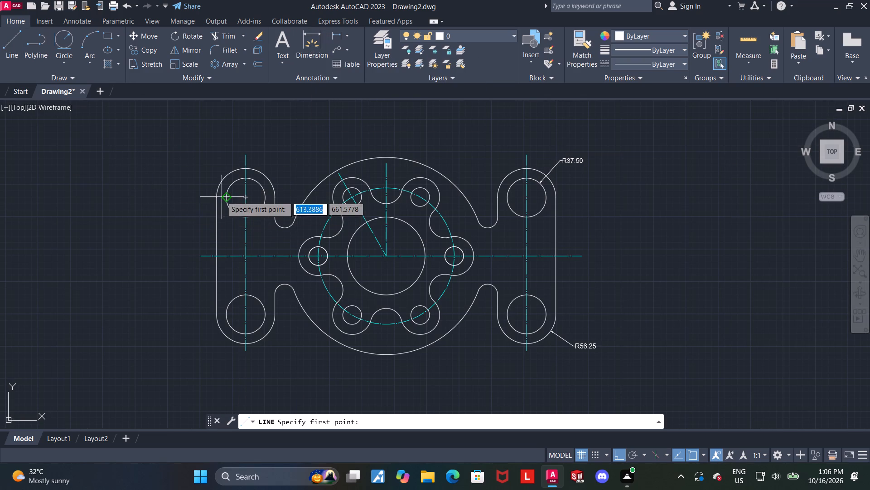
{"action": "left_click", "coordinate": [198, 199]}
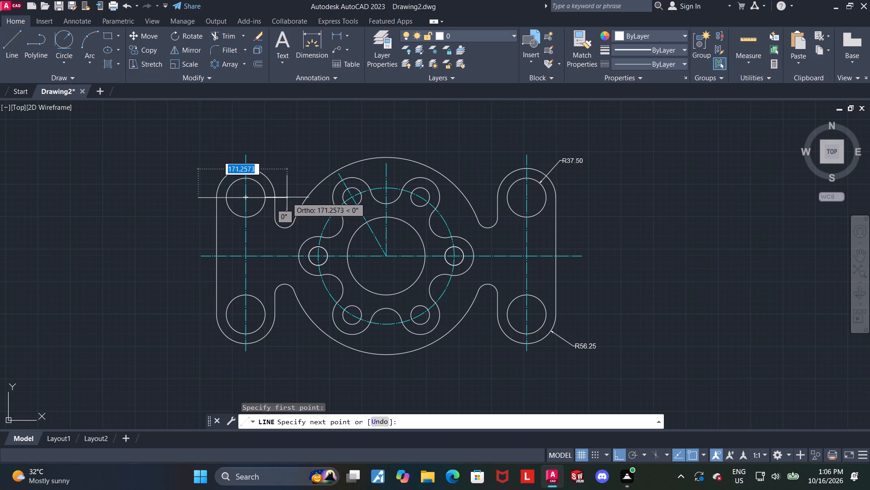
{"action": "left_click", "coordinate": [287, 197]}
{"action": "key", "text": "Escape"}
{"action": "key", "text": "Escape"}
{"action": "left_click", "coordinate": [233, 197]}
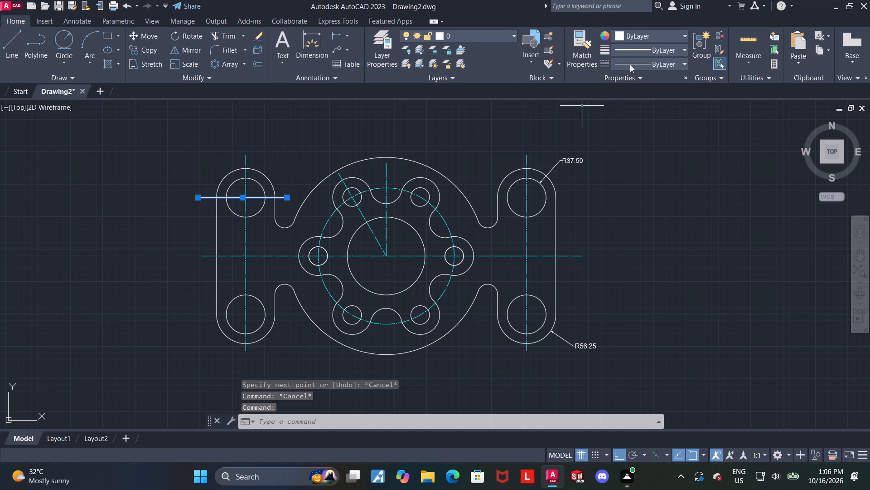
{"action": "left_click", "coordinate": [630, 64]}
{"action": "left_click", "coordinate": [633, 98]}
{"action": "left_click", "coordinate": [641, 37]}
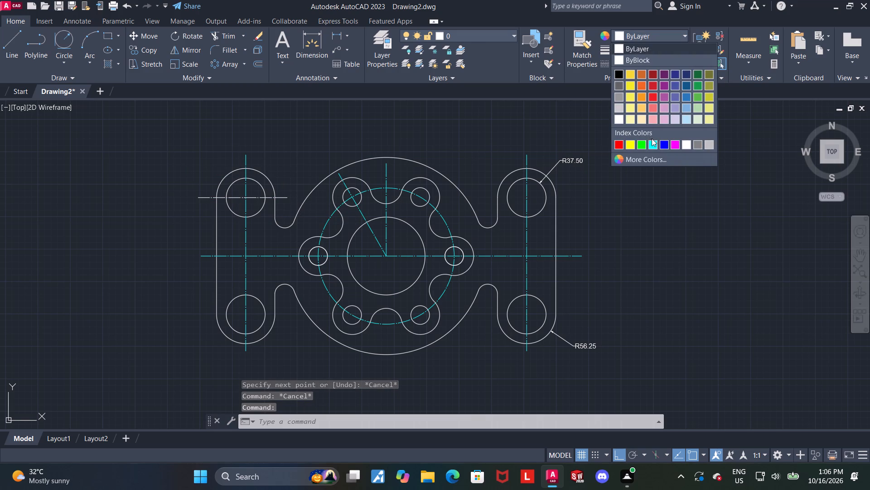
{"action": "left_click", "coordinate": [652, 142]}
{"action": "key", "text": "Escape"}
Draw a horizontal centre line across the left slot's lower hole, in the dash-dot linetype and cyan.
{"action": "left_click", "coordinate": [7, 44]}
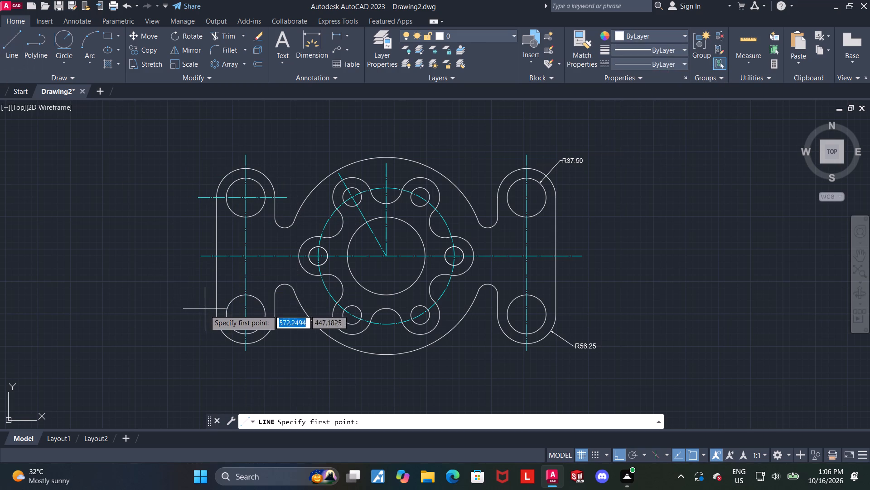
{"action": "left_click", "coordinate": [204, 315]}
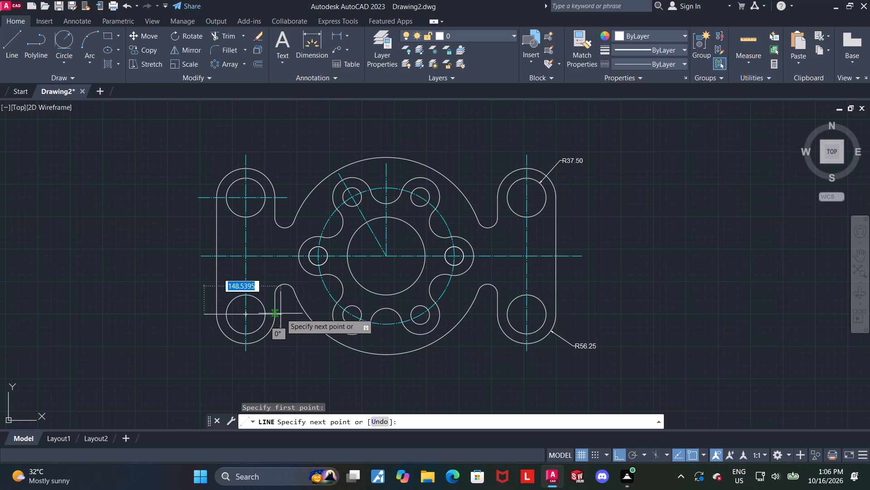
{"action": "left_click", "coordinate": [285, 314]}
{"action": "key", "text": "Escape"}
{"action": "left_click", "coordinate": [261, 314]}
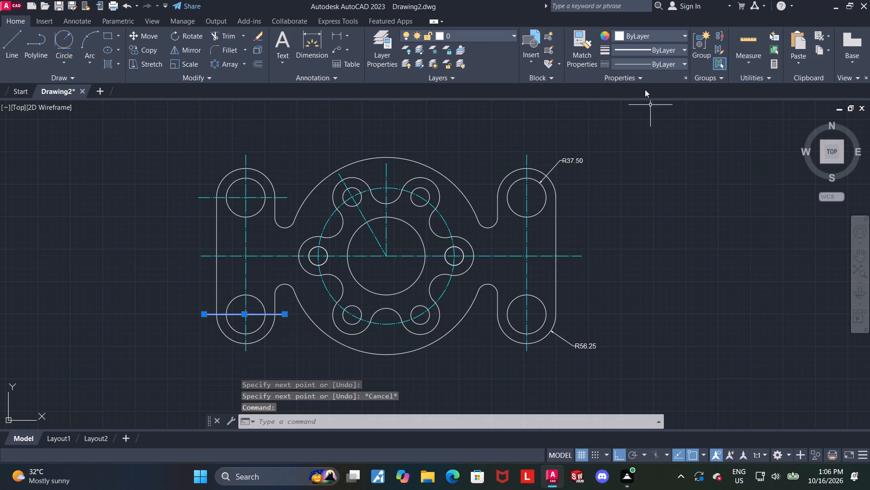
{"action": "left_click", "coordinate": [642, 65]}
{"action": "left_click", "coordinate": [644, 103]}
{"action": "left_click", "coordinate": [646, 35]}
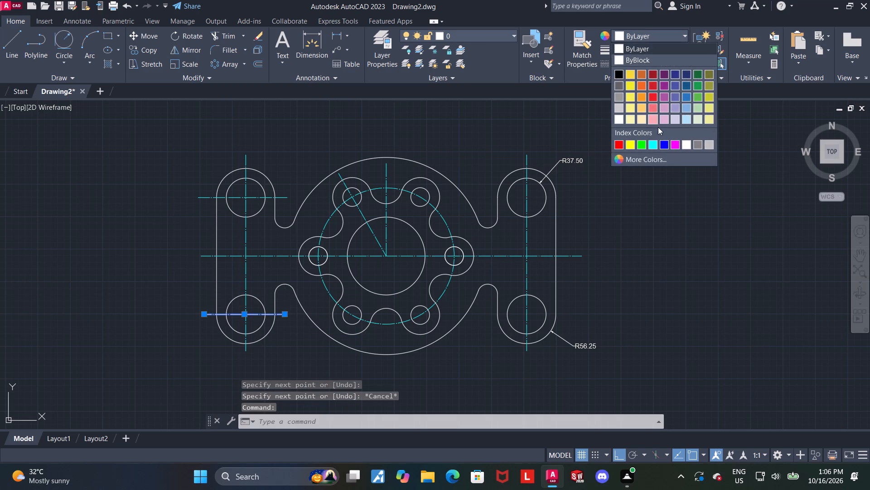
{"action": "left_click", "coordinate": [653, 138]}
{"action": "left_click", "coordinate": [657, 36]}
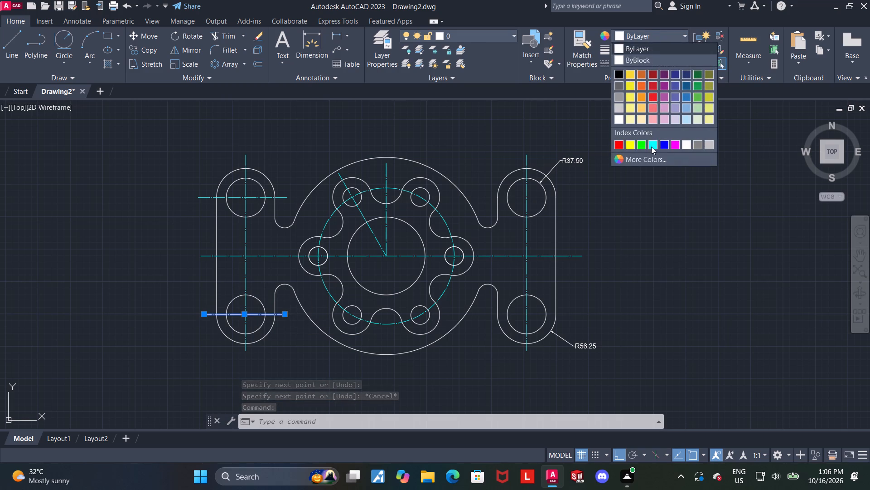
{"action": "left_click", "coordinate": [652, 149]}
{"action": "key", "text": "Escape"}
{"action": "key", "text": "Escape"}
Mirror the left slot's two horizontal centre lines about the flange's vertical axis, keeping the originals.
{"action": "left_click", "coordinate": [271, 197]}
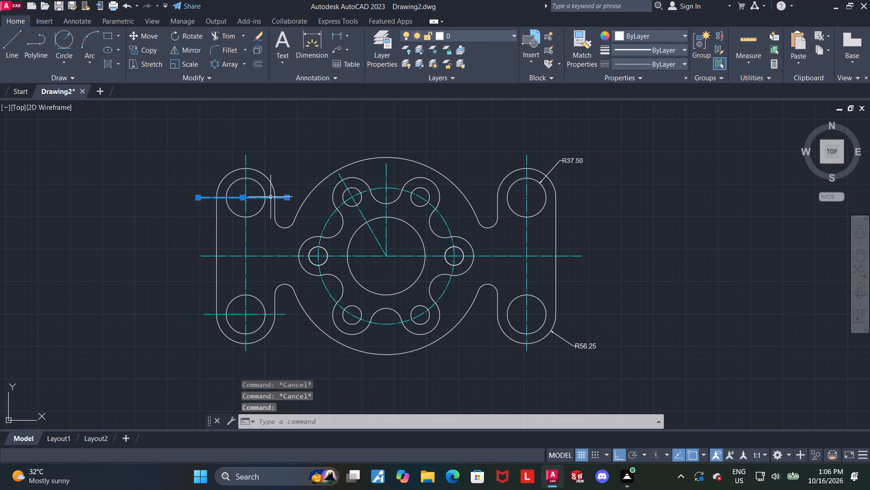
{"action": "left_click", "coordinate": [271, 315]}
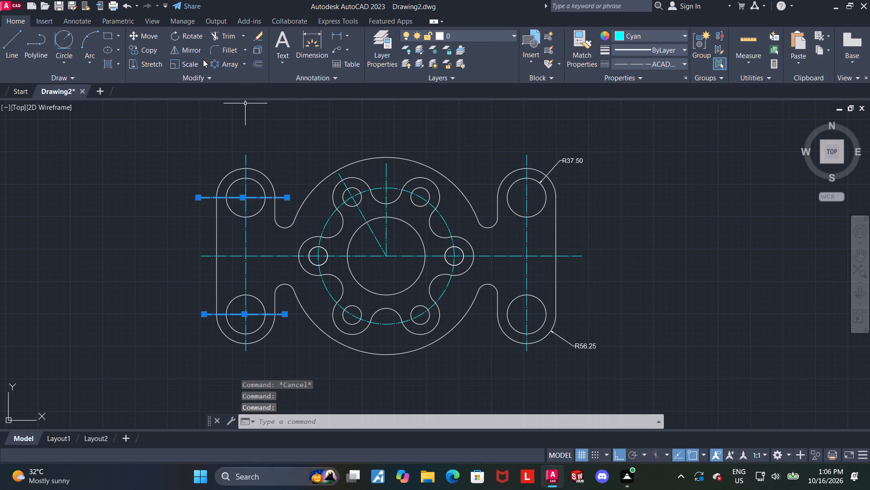
{"action": "left_click", "coordinate": [190, 51]}
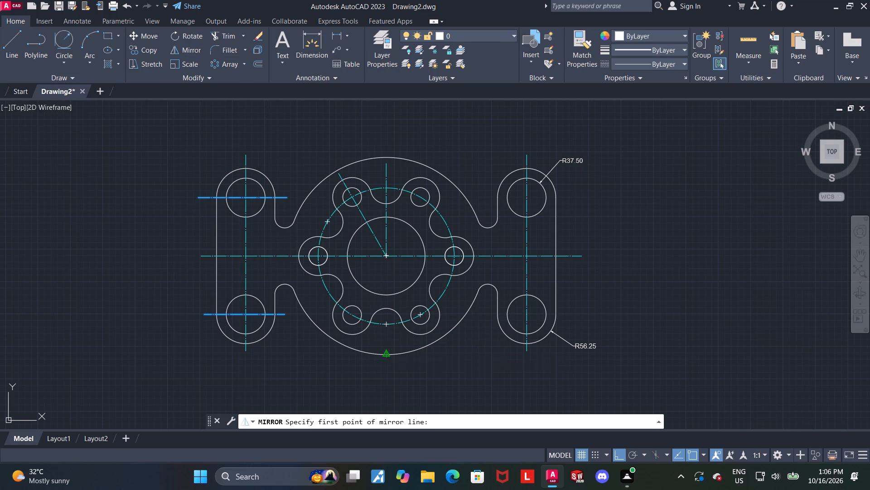
{"action": "left_click", "coordinate": [384, 353]}
{"action": "left_click", "coordinate": [388, 157]}
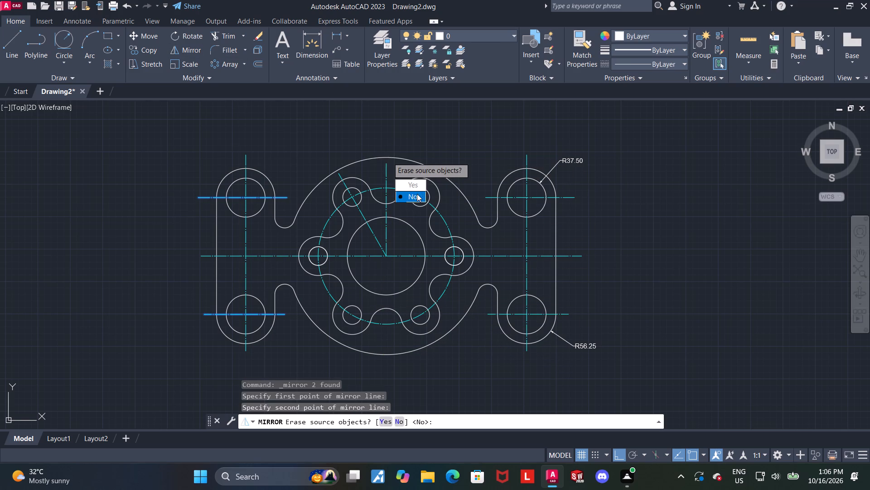
{"action": "left_click_drag", "start_coordinate": [417, 194], "coordinate": [388, 157]}
{"action": "key", "text": "Escape"}
{"action": "key", "text": "Escape"}
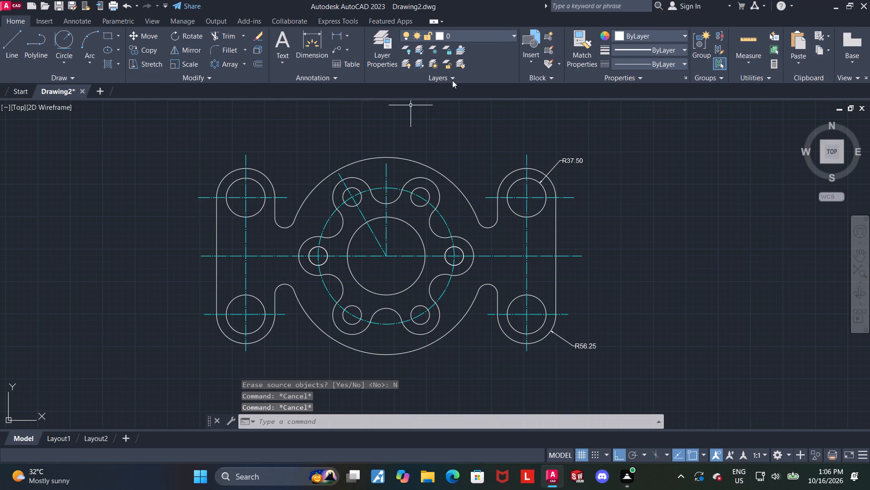
Dimension the vertical distance from the right slot's upper hole centre line to the part's horizontal centre line, outside the slot.
{"action": "left_click", "coordinate": [313, 37]}
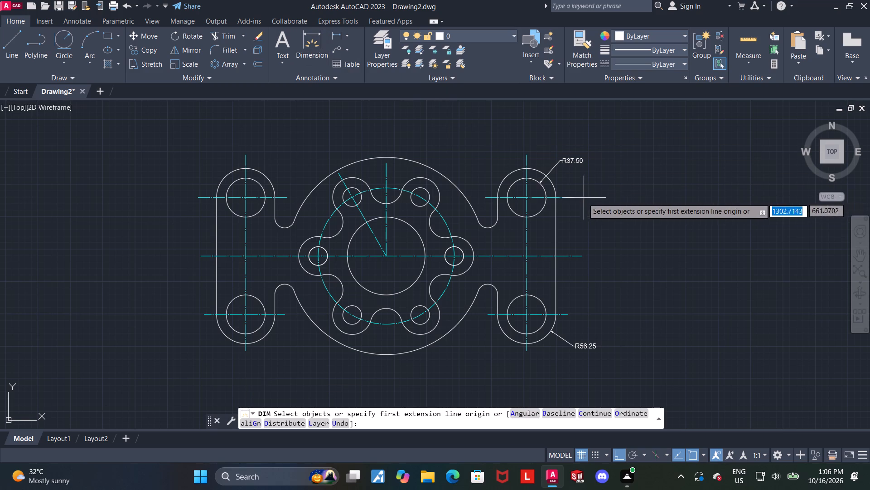
{"action": "left_click", "coordinate": [574, 198]}
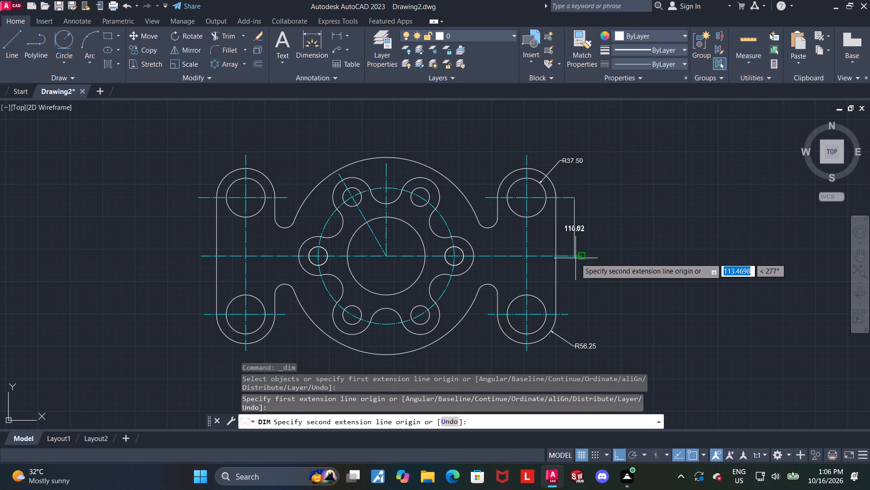
{"action": "left_click", "coordinate": [580, 258]}
{"action": "scroll", "coordinate": [580, 236], "scroll_direction": "up", "scroll_amount": 1}
{"action": "left_click", "coordinate": [569, 239]}
{"action": "key", "text": "Escape"}
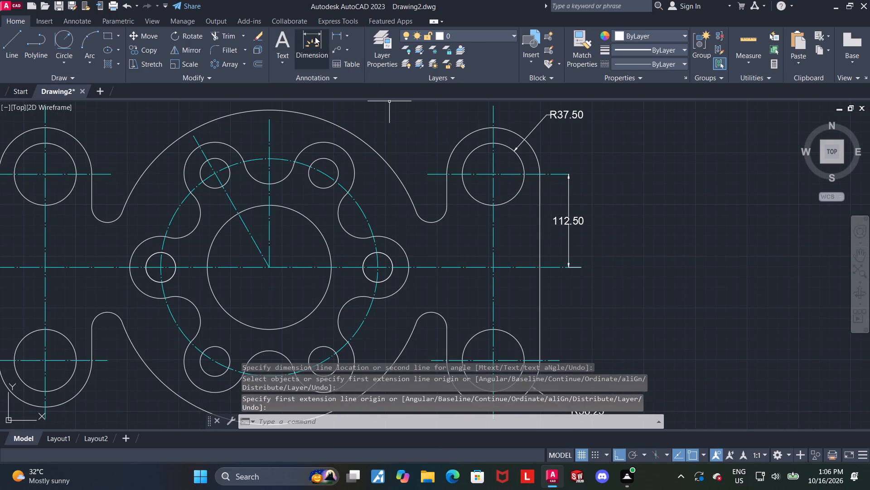
Dimension the vertical distance between the right slot's upper and lower hole centre lines, placed outside the half-height dimension.
{"action": "left_click", "coordinate": [315, 37]}
{"action": "scroll", "coordinate": [586, 184], "scroll_direction": "up", "scroll_amount": 2}
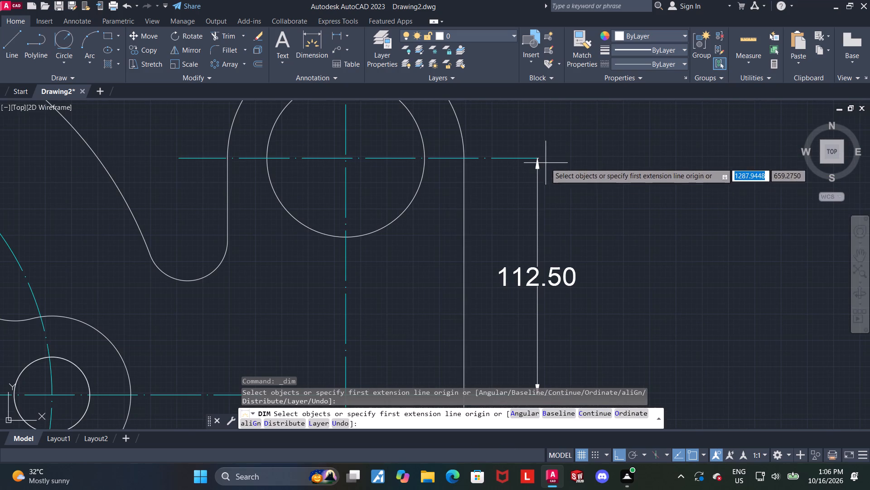
{"action": "left_click", "coordinate": [540, 156]}
{"action": "scroll", "coordinate": [554, 160], "scroll_direction": "down", "scroll_amount": 4}
{"action": "scroll", "coordinate": [555, 226], "scroll_direction": "up", "scroll_amount": 2}
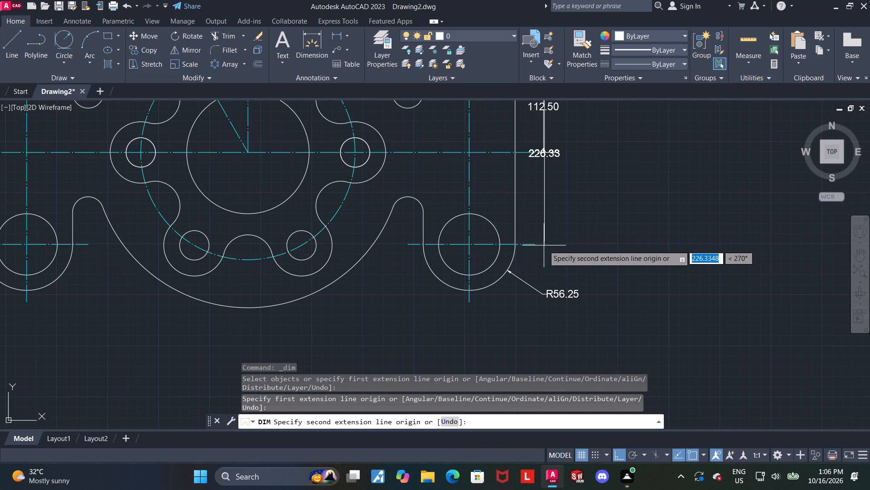
{"action": "left_click", "coordinate": [536, 243]}
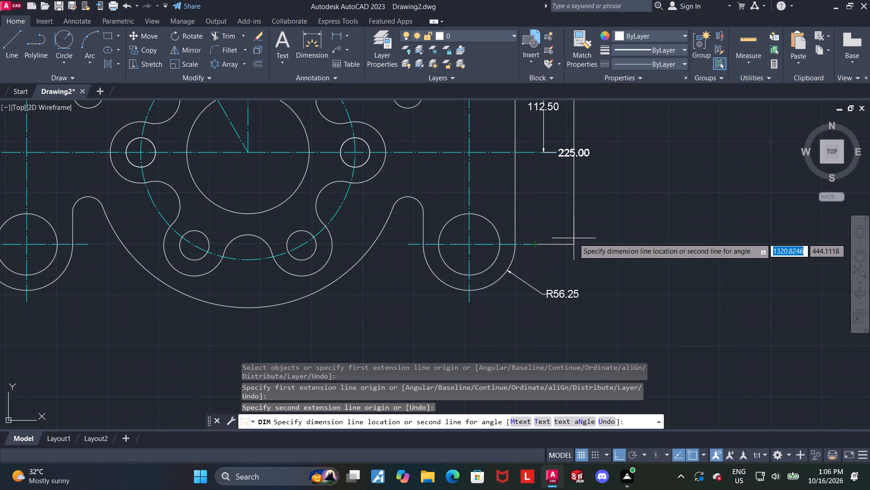
{"action": "scroll", "coordinate": [574, 238], "scroll_direction": "down", "scroll_amount": 2}
{"action": "scroll", "coordinate": [576, 222], "scroll_direction": "up", "scroll_amount": 1}
{"action": "left_click", "coordinate": [584, 221]}
{"action": "key", "text": "Escape"}
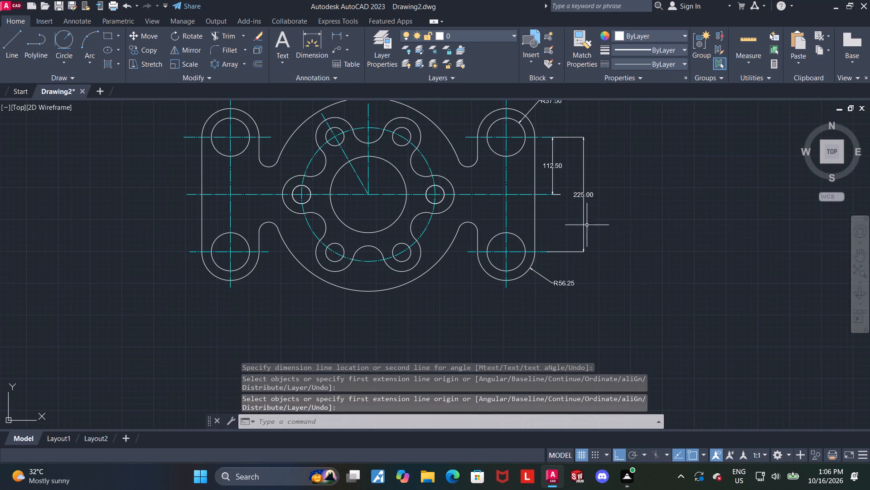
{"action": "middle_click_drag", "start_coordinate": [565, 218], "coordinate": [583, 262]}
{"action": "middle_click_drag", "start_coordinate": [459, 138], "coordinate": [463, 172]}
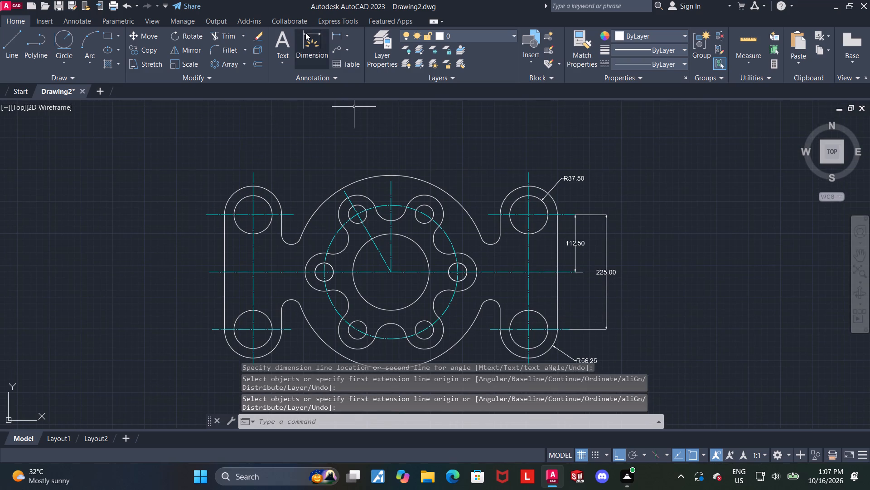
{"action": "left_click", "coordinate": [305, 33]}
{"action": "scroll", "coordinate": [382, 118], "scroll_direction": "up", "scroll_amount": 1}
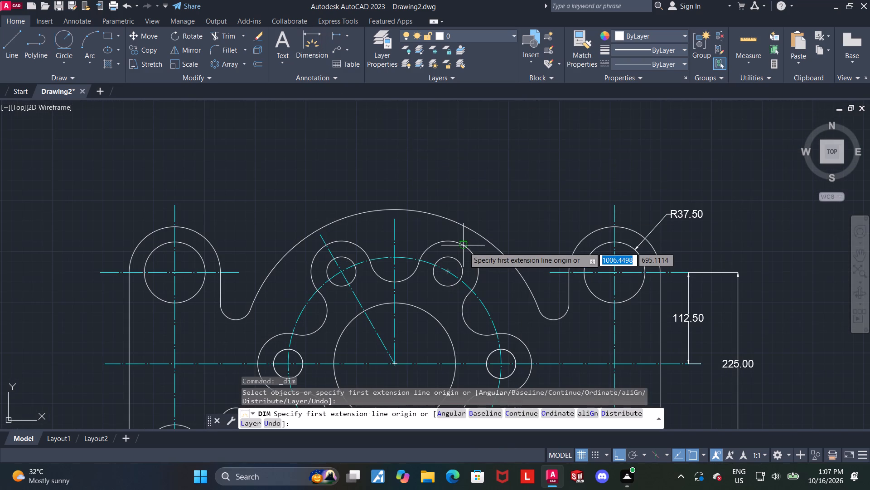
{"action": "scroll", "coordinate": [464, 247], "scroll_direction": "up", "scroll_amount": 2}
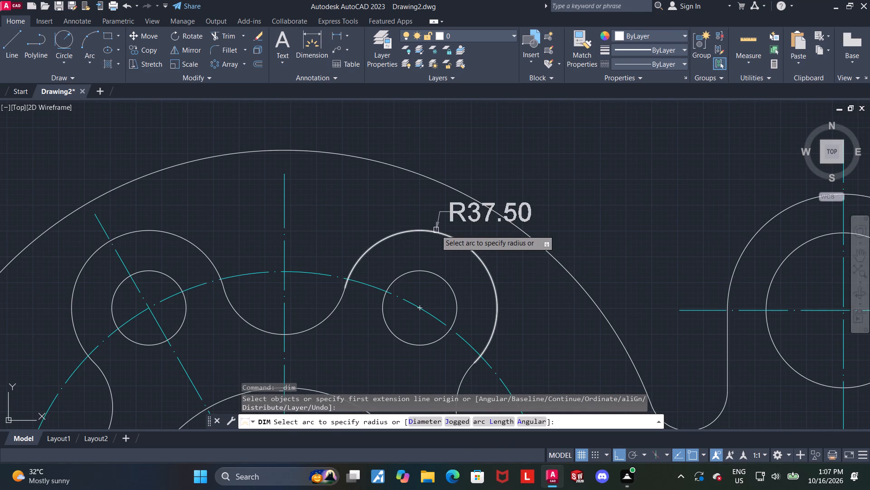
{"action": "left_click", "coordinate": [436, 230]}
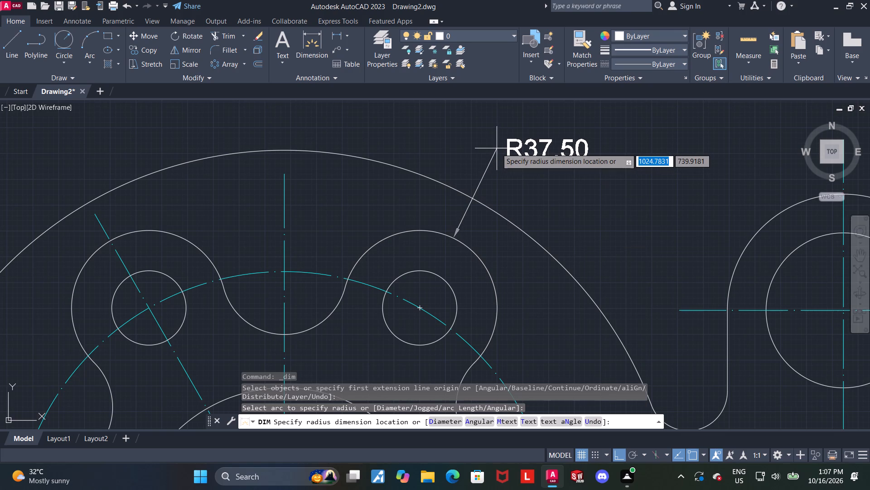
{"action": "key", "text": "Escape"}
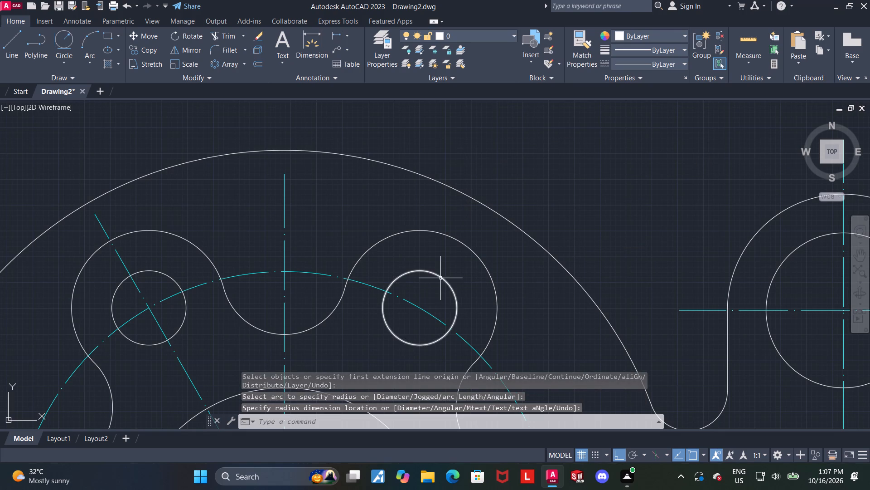
Add a diameter dimension to the small hole in the upper-right lobe, placed above and outside the flange.
{"action": "left_click", "coordinate": [306, 40]}
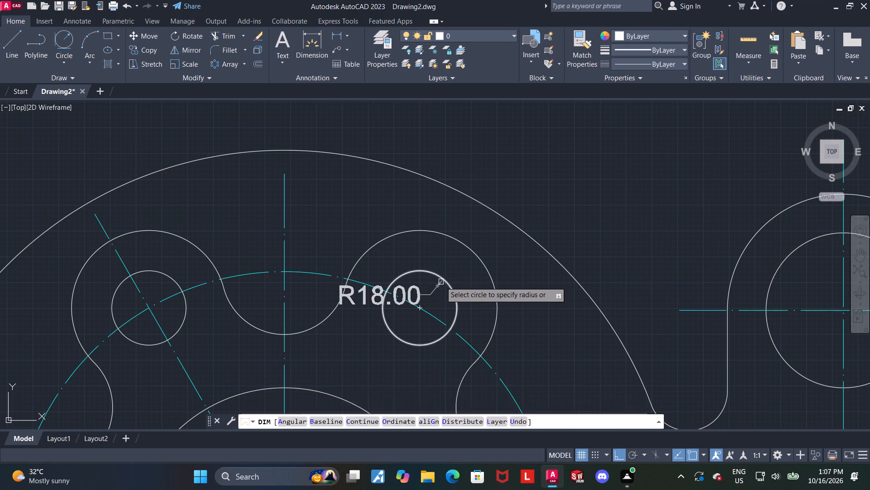
{"action": "left_click", "coordinate": [441, 279]}
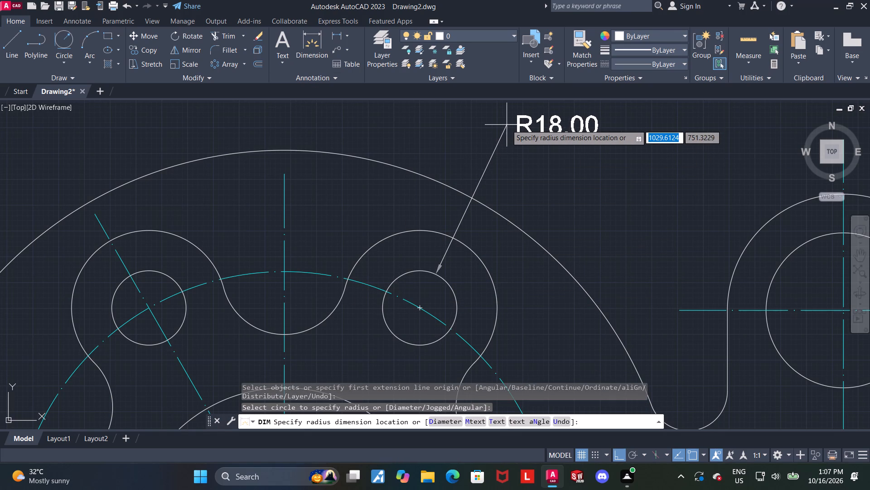
{"action": "key", "text": "d"}
{"action": "key", "text": "Return"}
{"action": "scroll", "coordinate": [507, 125], "scroll_direction": "down", "scroll_amount": 2}
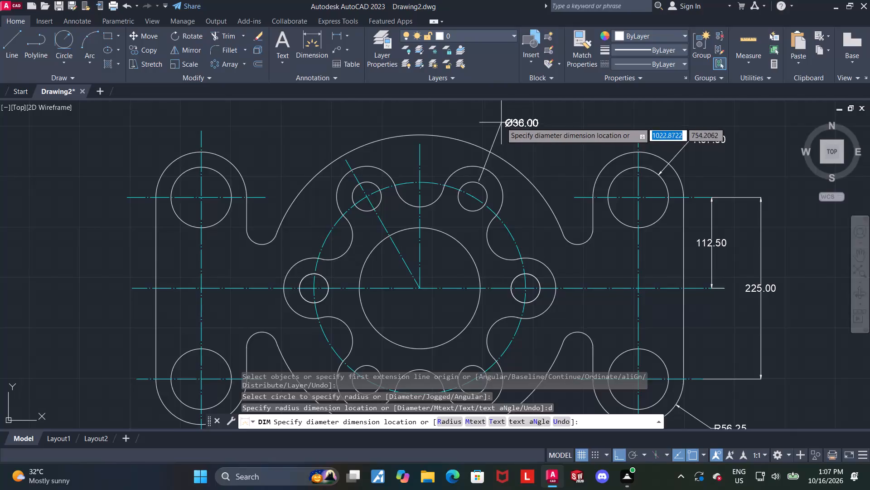
{"action": "scroll", "coordinate": [499, 116], "scroll_direction": "up", "scroll_amount": 1}
{"action": "left_click", "coordinate": [517, 123]}
{"action": "key", "text": "Escape"}
Add a diameter dimension to the outer arc of the upper-left lobe, placed above and outside the flange.
{"action": "left_click", "coordinate": [319, 33]}
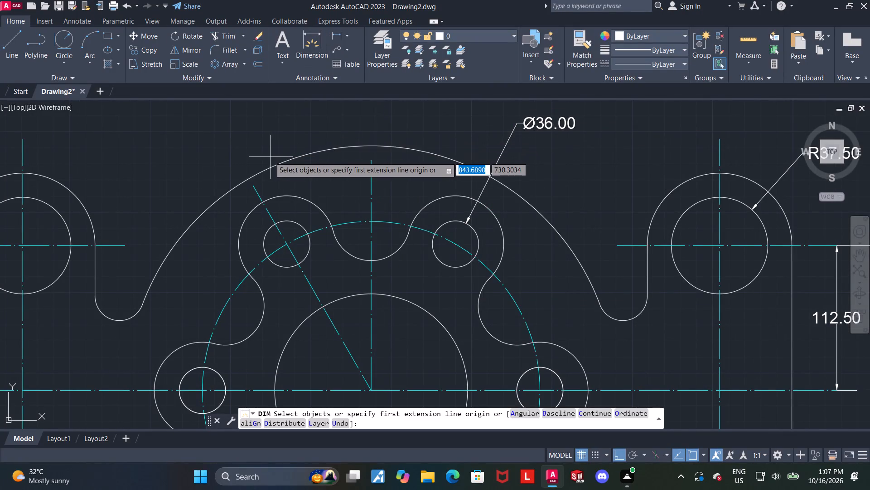
{"action": "scroll", "coordinate": [268, 157], "scroll_direction": "up", "scroll_amount": 1}
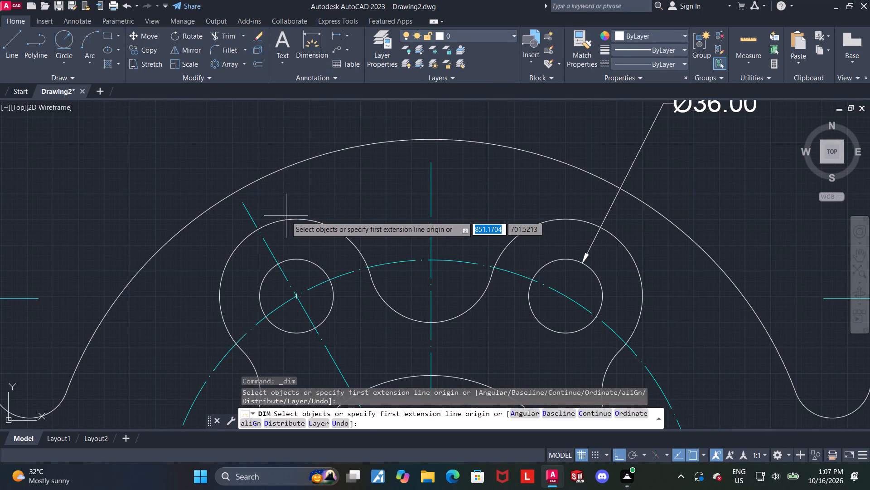
{"action": "left_click", "coordinate": [286, 217]}
{"action": "key", "text": "d"}
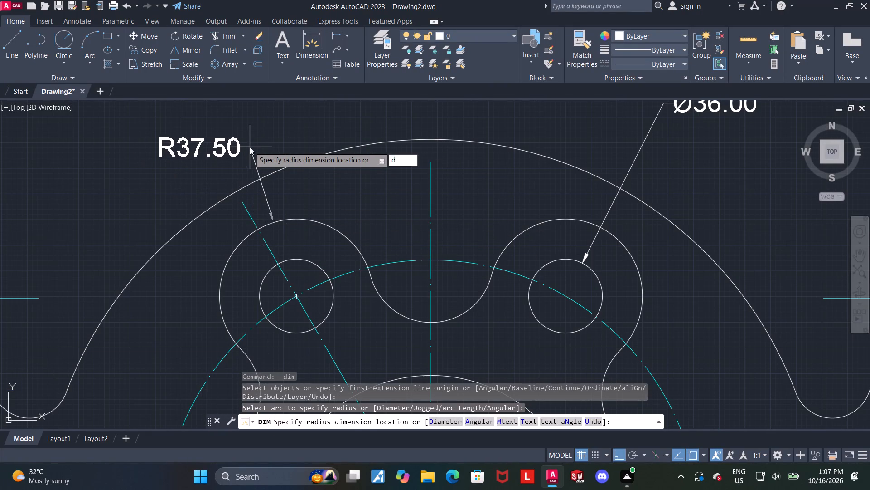
{"action": "key", "text": "Return"}
{"action": "left_click", "coordinate": [250, 147]}
{"action": "scroll", "coordinate": [250, 147], "scroll_direction": "down", "scroll_amount": 2}
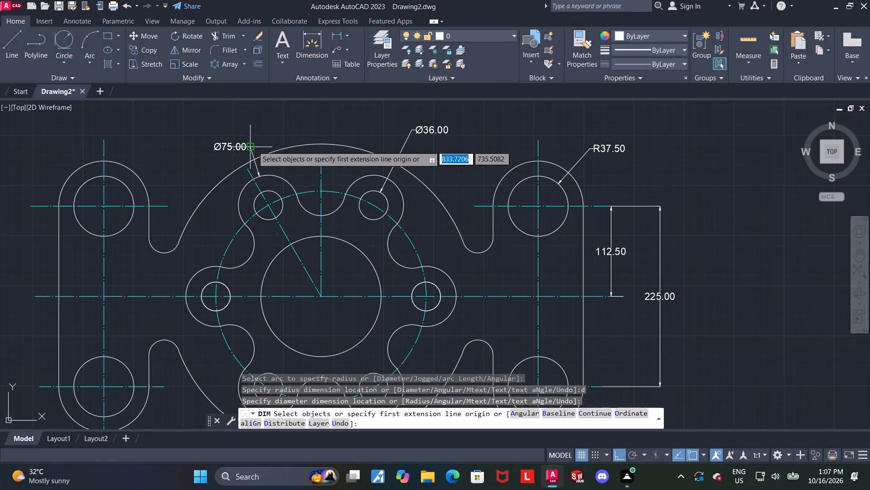
{"action": "key", "text": "Escape"}
Add a radius dimension to the lower-left fillet between slot and flange, placed just above the fillet on its left side.
{"action": "middle_click_drag", "start_coordinate": [458, 262], "coordinate": [504, 202]}
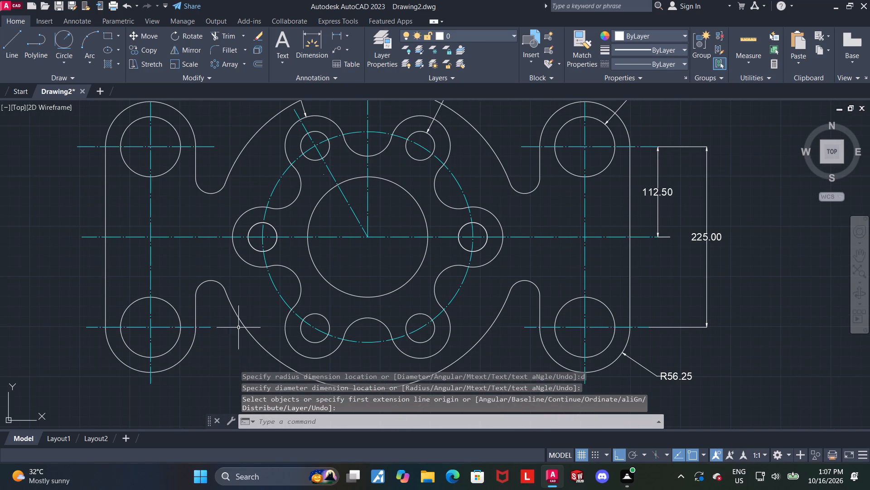
{"action": "middle_click_drag", "start_coordinate": [263, 289], "coordinate": [308, 175]}
{"action": "left_click", "coordinate": [312, 35]}
{"action": "scroll", "coordinate": [262, 169], "scroll_direction": "up", "scroll_amount": 2}
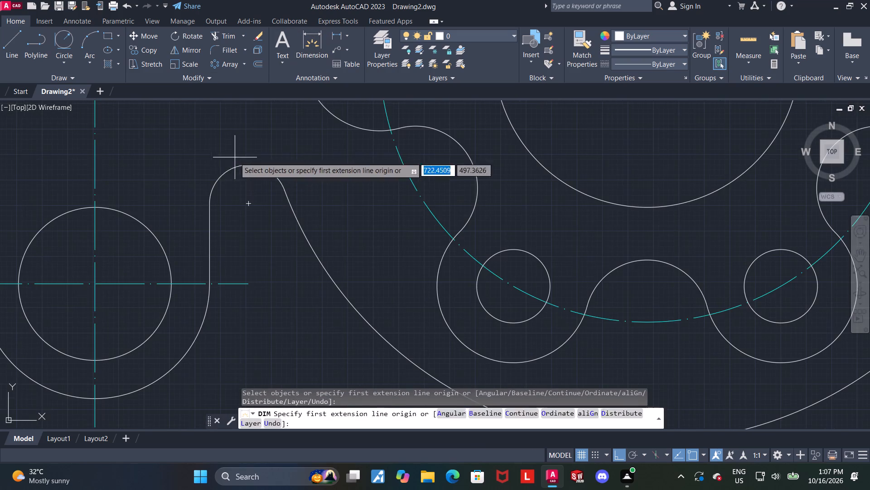
{"action": "middle_click_drag", "start_coordinate": [220, 146], "coordinate": [238, 204]}
{"action": "left_click", "coordinate": [249, 226]}
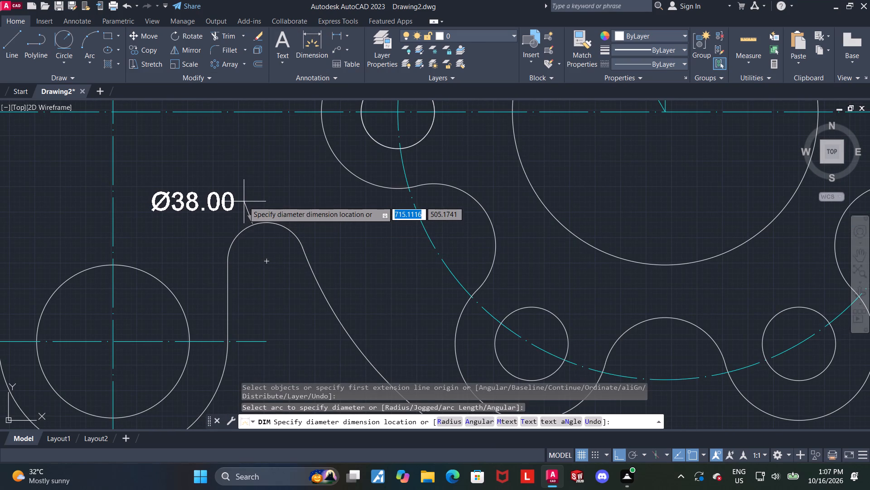
{"action": "key", "text": "r"}
{"action": "key", "text": "Return"}
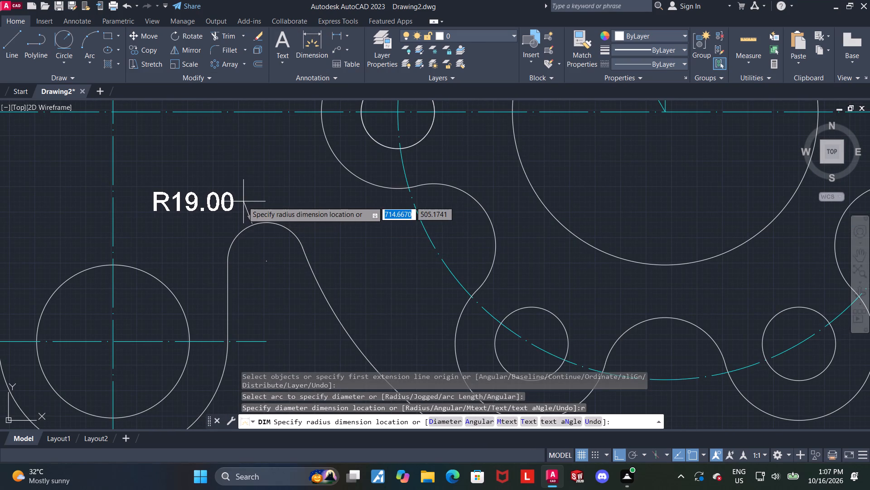
{"action": "left_click", "coordinate": [243, 198]}
{"action": "key", "text": "Escape"}
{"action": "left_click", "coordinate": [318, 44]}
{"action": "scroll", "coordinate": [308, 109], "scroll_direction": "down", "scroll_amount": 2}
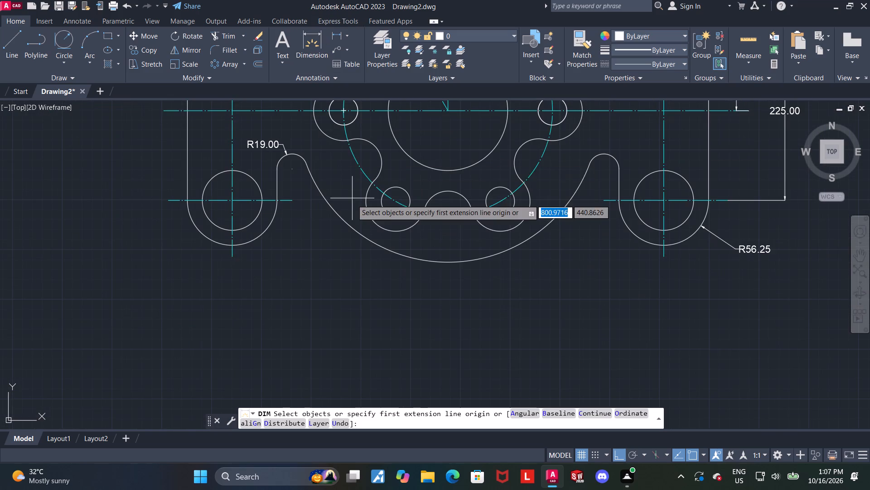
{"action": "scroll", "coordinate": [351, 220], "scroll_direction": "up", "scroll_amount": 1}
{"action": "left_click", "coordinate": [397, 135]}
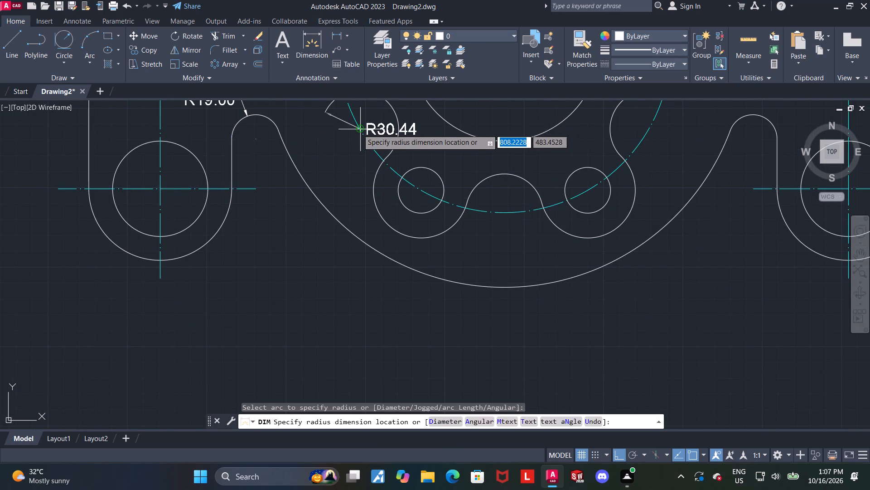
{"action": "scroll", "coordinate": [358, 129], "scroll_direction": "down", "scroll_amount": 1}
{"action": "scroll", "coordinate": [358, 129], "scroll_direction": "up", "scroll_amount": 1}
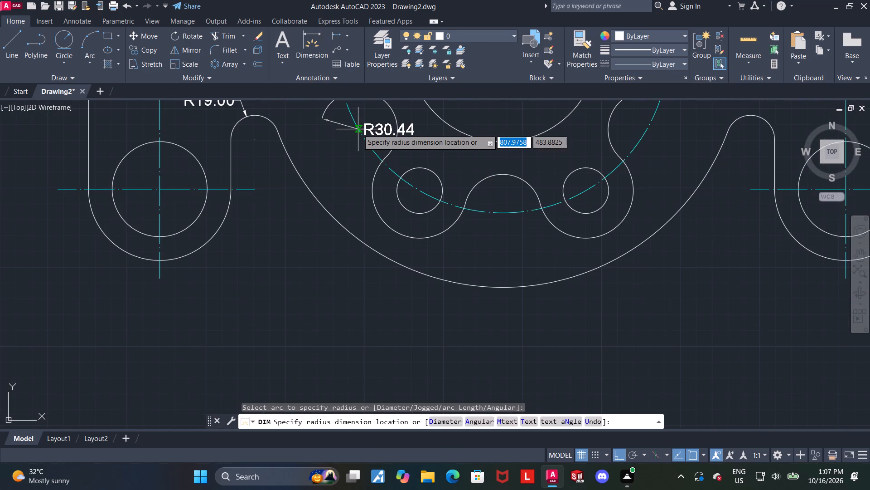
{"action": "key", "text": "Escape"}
Add a diameter dimension to the dash-dot bolt circle, placed at its lower left beside the lower-left flange edge.
{"action": "left_click", "coordinate": [316, 38]}
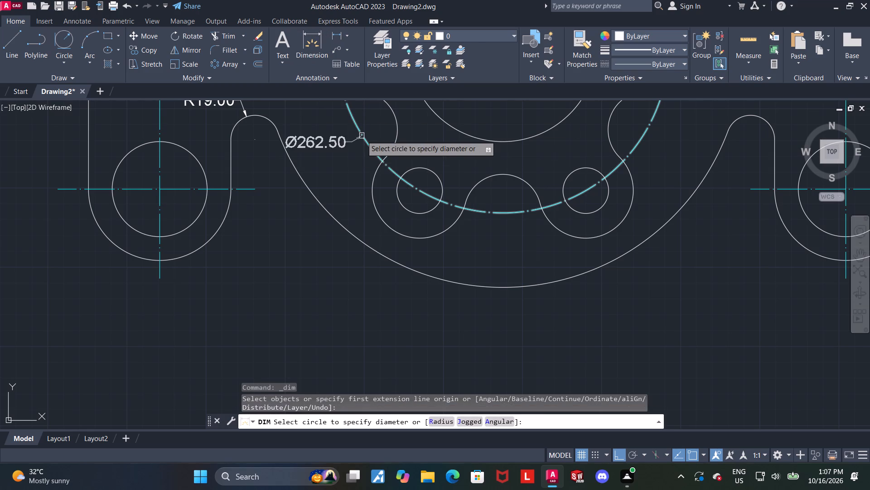
{"action": "left_click", "coordinate": [362, 136]}
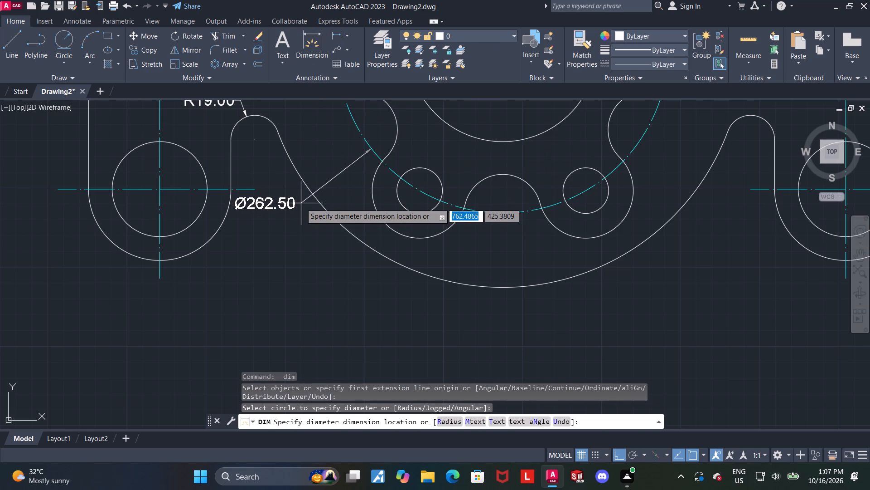
{"action": "left_click", "coordinate": [306, 203]}
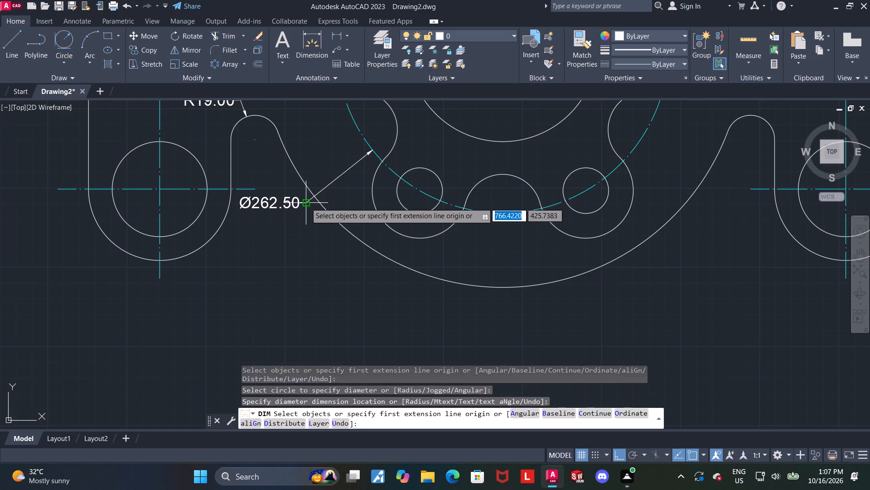
{"action": "key", "text": "Escape"}
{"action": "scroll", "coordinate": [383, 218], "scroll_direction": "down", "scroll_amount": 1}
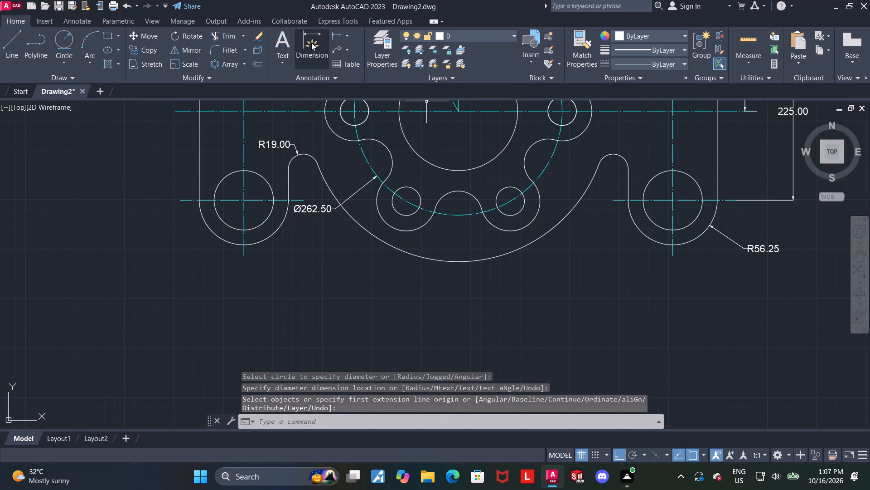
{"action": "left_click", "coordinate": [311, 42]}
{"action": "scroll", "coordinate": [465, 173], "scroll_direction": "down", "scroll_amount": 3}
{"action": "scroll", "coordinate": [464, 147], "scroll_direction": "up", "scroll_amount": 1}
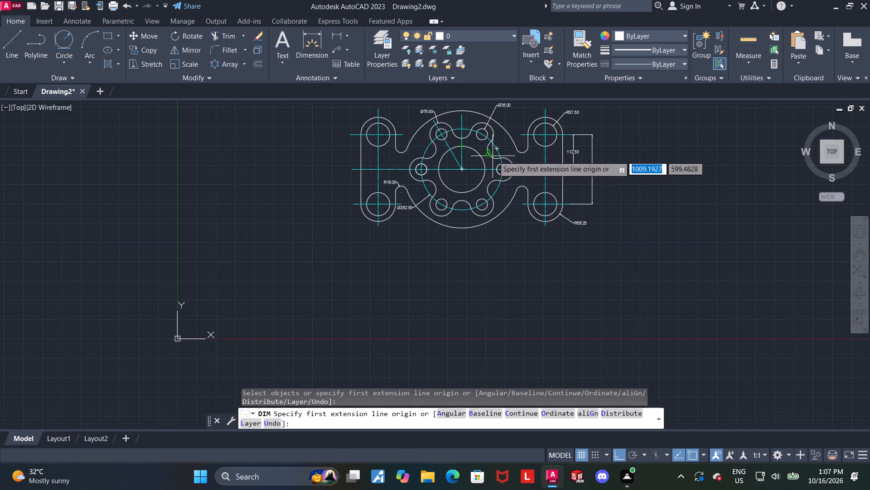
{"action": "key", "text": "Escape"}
Draw a vertical line from the flange's centre down to the lowest point of its outer arc.
{"action": "scroll", "coordinate": [472, 182], "scroll_direction": "up", "scroll_amount": 1}
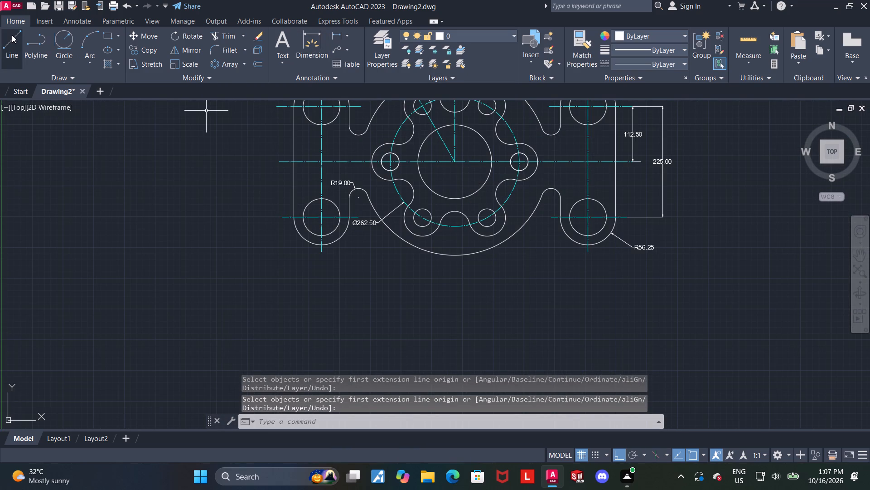
{"action": "left_click", "coordinate": [12, 35]}
{"action": "scroll", "coordinate": [480, 160], "scroll_direction": "up", "scroll_amount": 4}
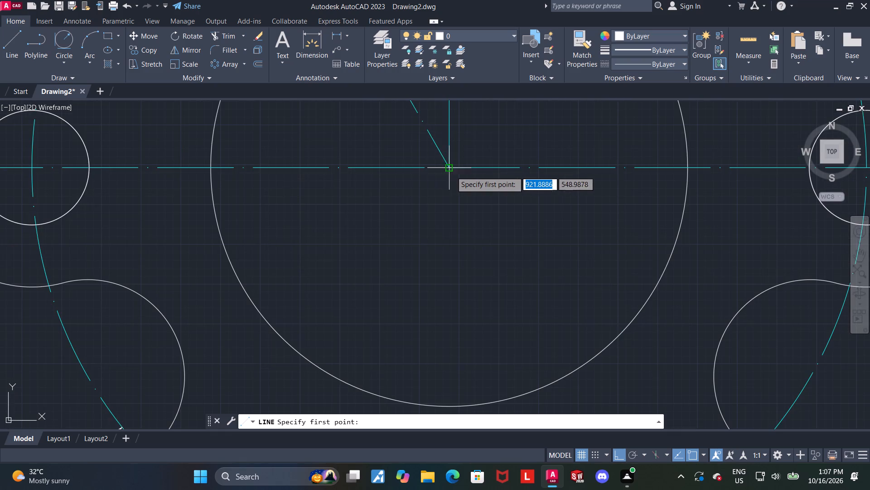
{"action": "scroll", "coordinate": [452, 169], "scroll_direction": "up", "scroll_amount": 8}
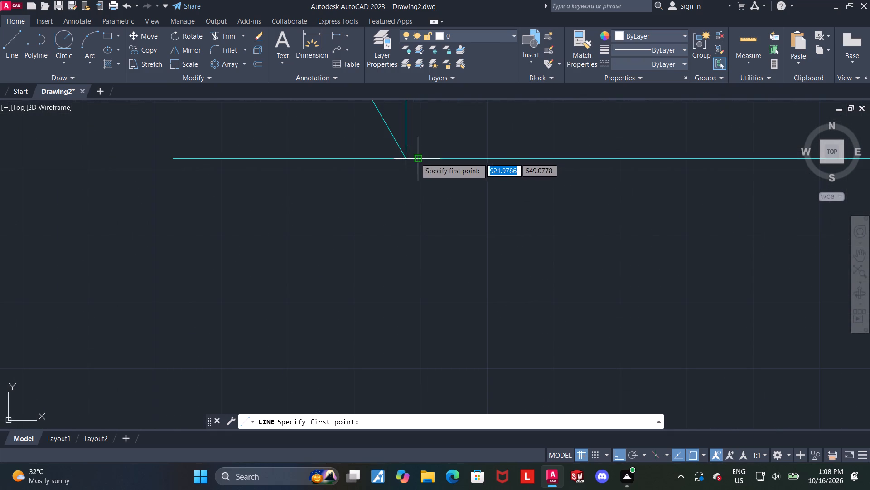
{"action": "left_click", "coordinate": [406, 158]}
{"action": "scroll", "coordinate": [406, 160], "scroll_direction": "down", "scroll_amount": 12}
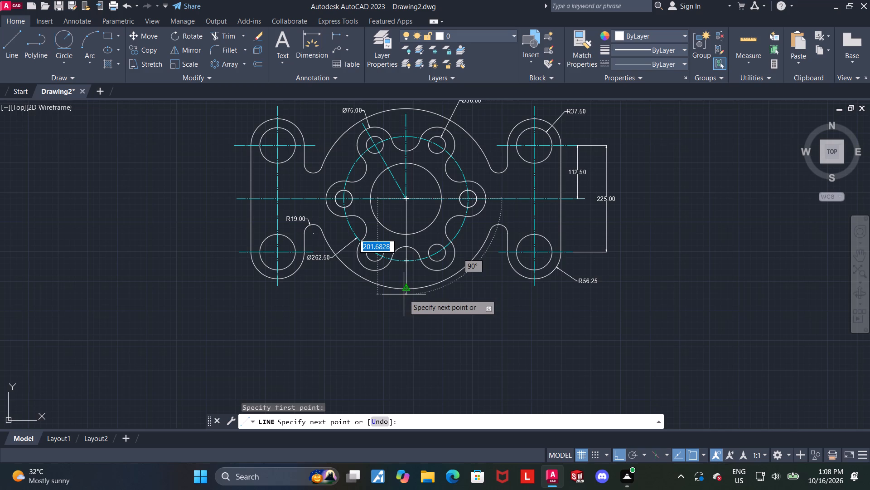
{"action": "left_click", "coordinate": [404, 294]}
{"action": "key", "text": "Escape"}
Join the new lower vertical line with the upper vertical centre line into a single line.
{"action": "left_click", "coordinate": [406, 277]}
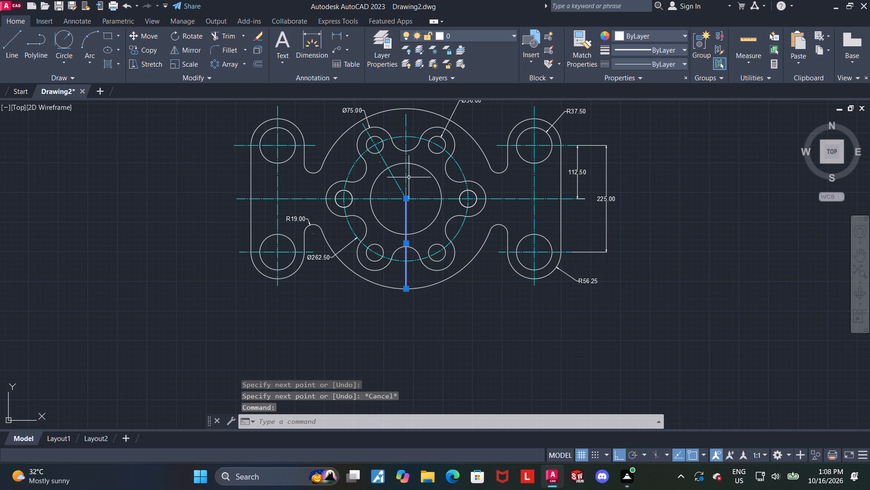
{"action": "left_click", "coordinate": [406, 177]}
{"action": "key", "text": "j"}
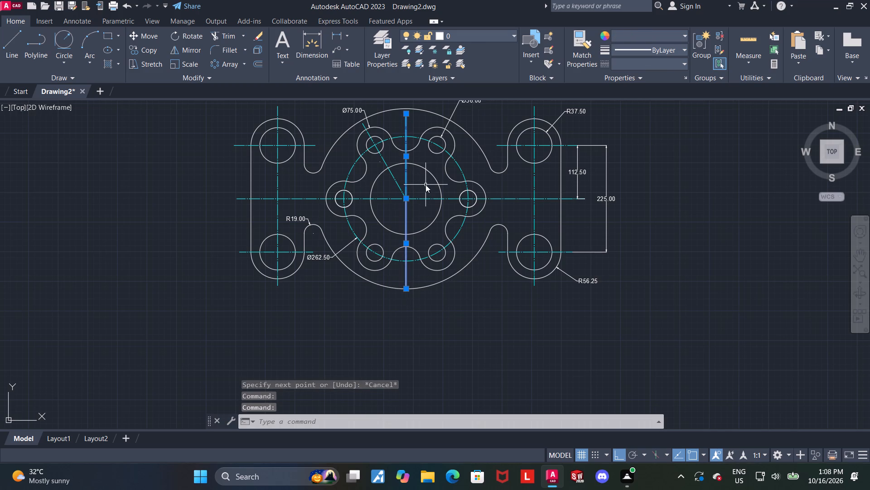
{"action": "key", "text": "Return"}
{"action": "key", "text": "Escape"}
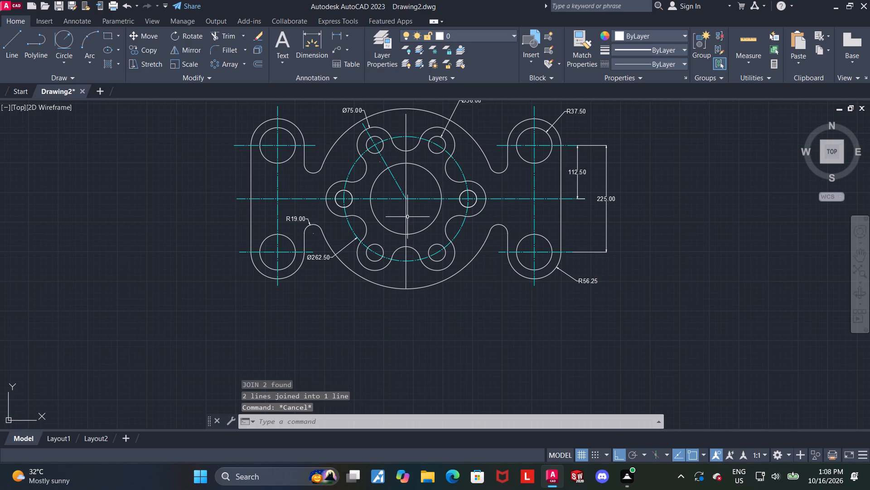
Give the joined vertical line the dash-dot centre linetype and the cyan colour.
{"action": "left_click", "coordinate": [405, 216]}
{"action": "left_click", "coordinate": [638, 59]}
{"action": "left_click", "coordinate": [639, 96]}
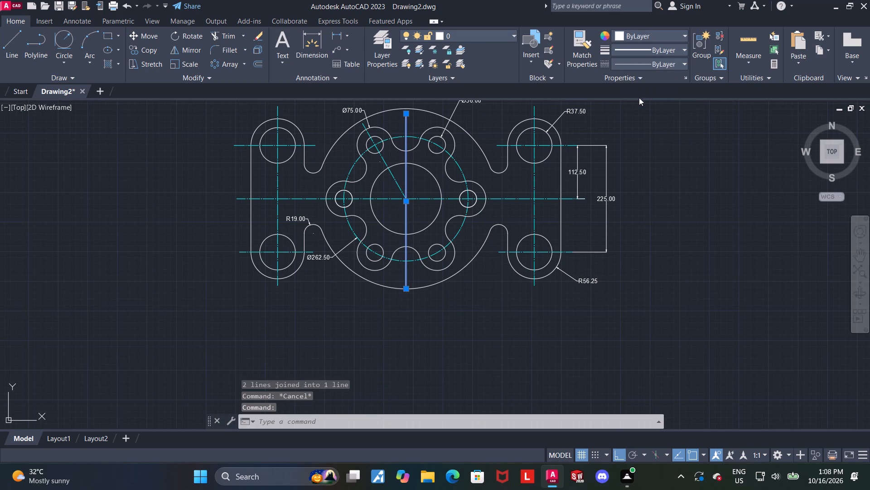
{"action": "left_click", "coordinate": [640, 63]}
{"action": "left_click", "coordinate": [647, 108]}
{"action": "left_click", "coordinate": [654, 33]}
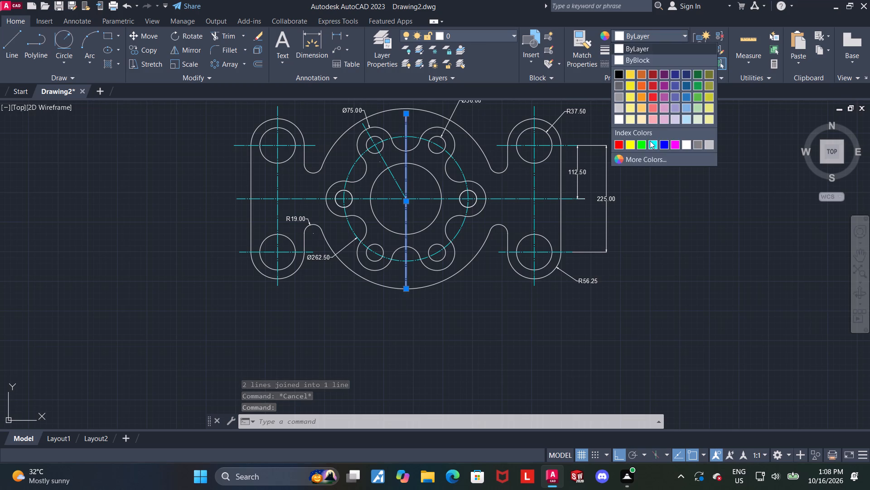
{"action": "left_click", "coordinate": [650, 142]}
{"action": "key", "text": "Escape"}
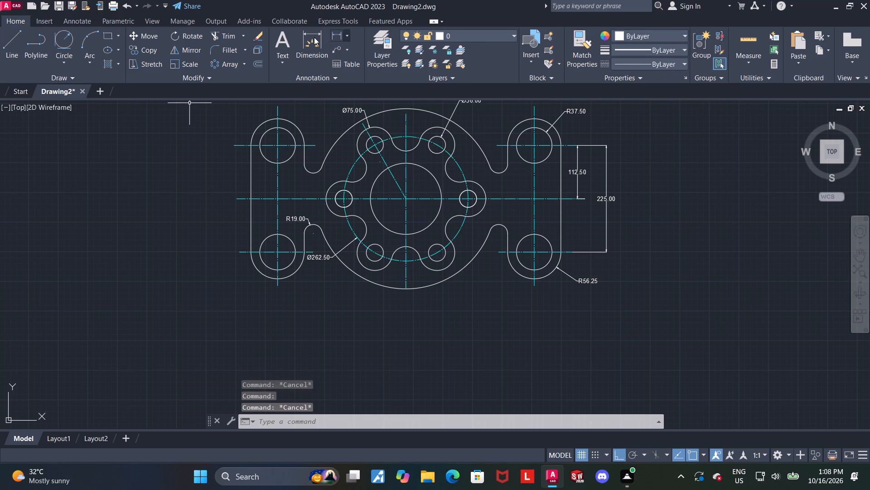
Dimension the horizontal distance between the left slot's vertical centre line and the flange's vertical centre line, placed below the flange.
{"action": "left_click", "coordinate": [314, 37]}
{"action": "left_click", "coordinate": [277, 287]}
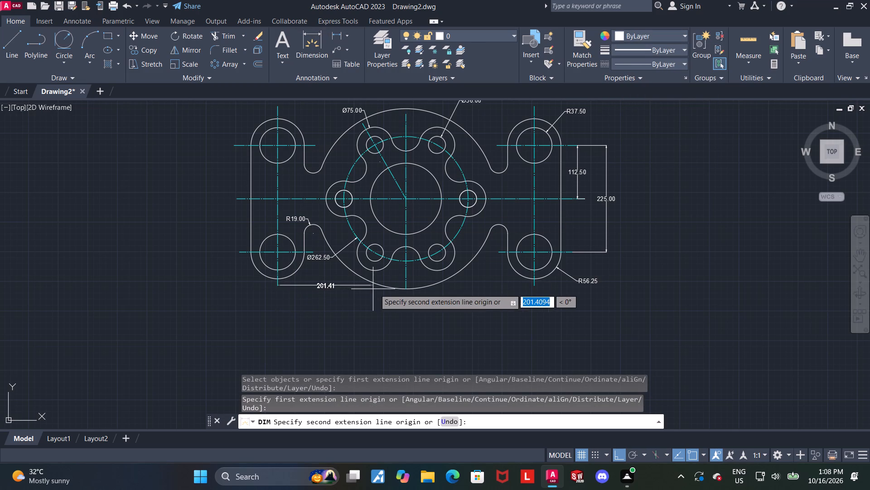
{"action": "scroll", "coordinate": [403, 298], "scroll_direction": "up", "scroll_amount": 1}
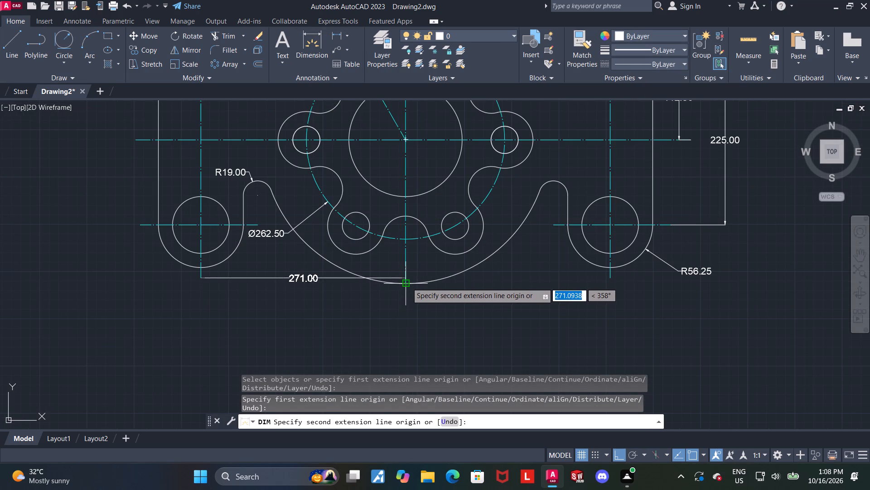
{"action": "left_click", "coordinate": [407, 283]}
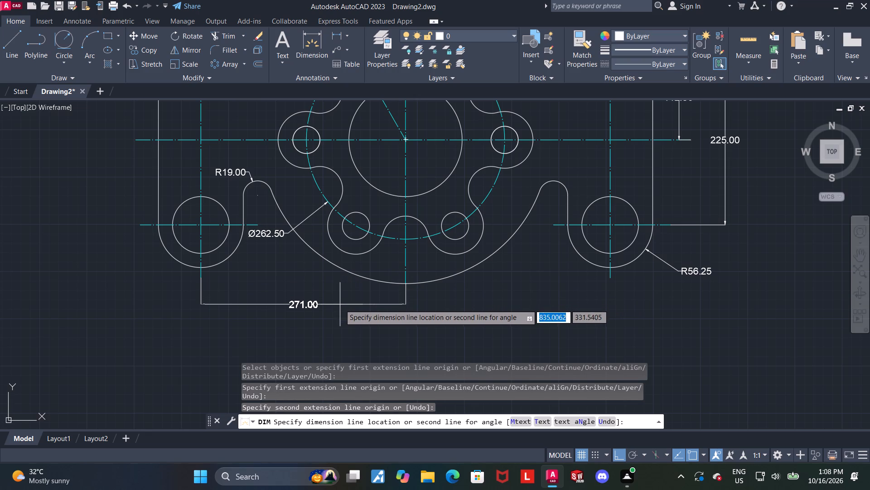
{"action": "left_click", "coordinate": [340, 304]}
{"action": "key", "text": "Escape"}
{"action": "key", "text": "Escape"}
Dimension the horizontal distance between the flange's and right slot's vertical centre lines, aligned with the left-hand horizontal dimension.
{"action": "left_click", "coordinate": [309, 41]}
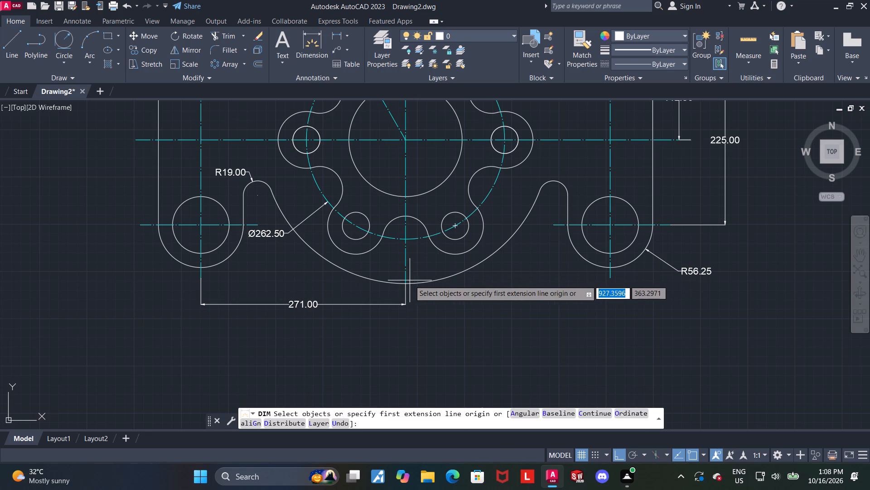
{"action": "left_click", "coordinate": [405, 281]}
{"action": "left_click", "coordinate": [611, 280]}
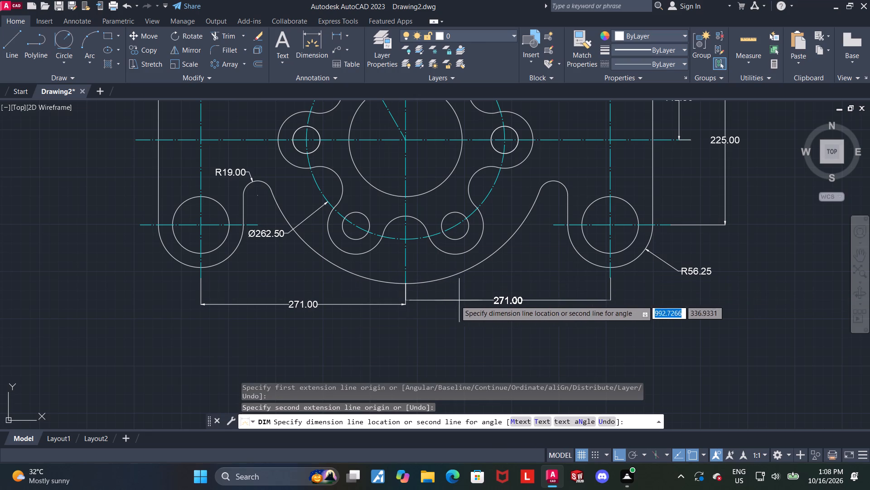
{"action": "left_click", "coordinate": [405, 303]}
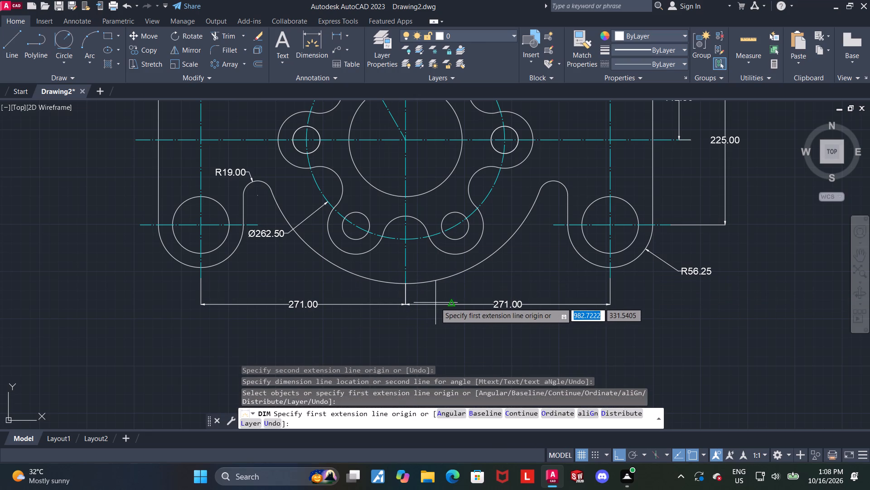
{"action": "key", "text": "Escape"}
{"action": "key", "text": "Escape"}
Add a diameter dimension to the large central circle, with its text inside just below the horizontal centre line.
{"action": "scroll", "coordinate": [313, 196], "scroll_direction": "down", "scroll_amount": 1}
{"action": "middle_click_drag", "start_coordinate": [334, 194], "coordinate": [334, 235]}
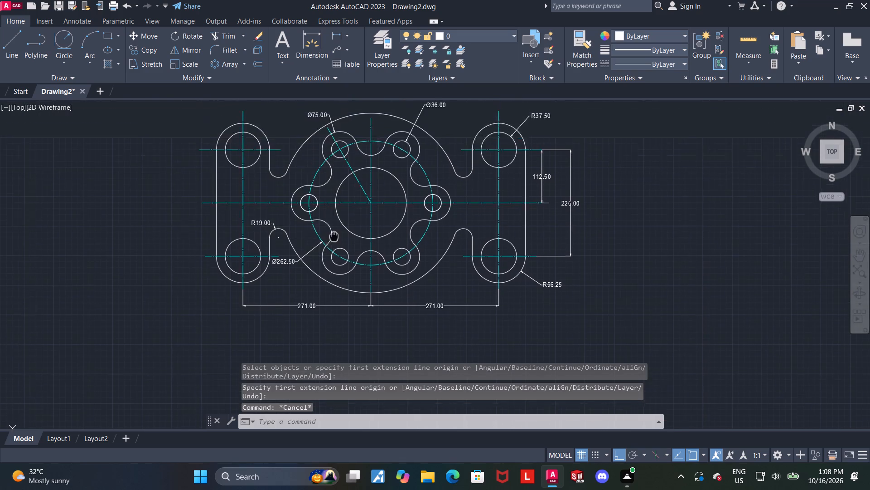
{"action": "middle_click_drag", "start_coordinate": [334, 235], "coordinate": [330, 269]}
{"action": "left_click", "coordinate": [316, 42]}
{"action": "scroll", "coordinate": [343, 228], "scroll_direction": "up", "scroll_amount": 1}
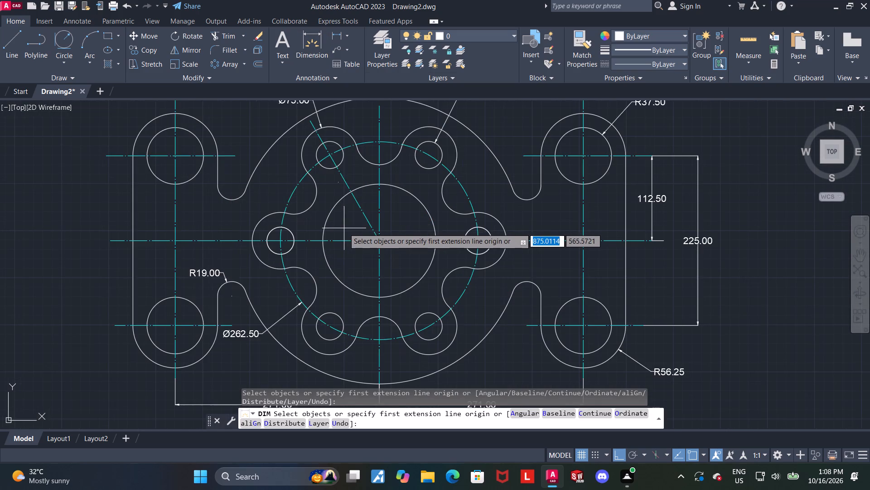
{"action": "scroll", "coordinate": [344, 228], "scroll_direction": "up", "scroll_amount": 1}
{"action": "left_click", "coordinate": [319, 209]}
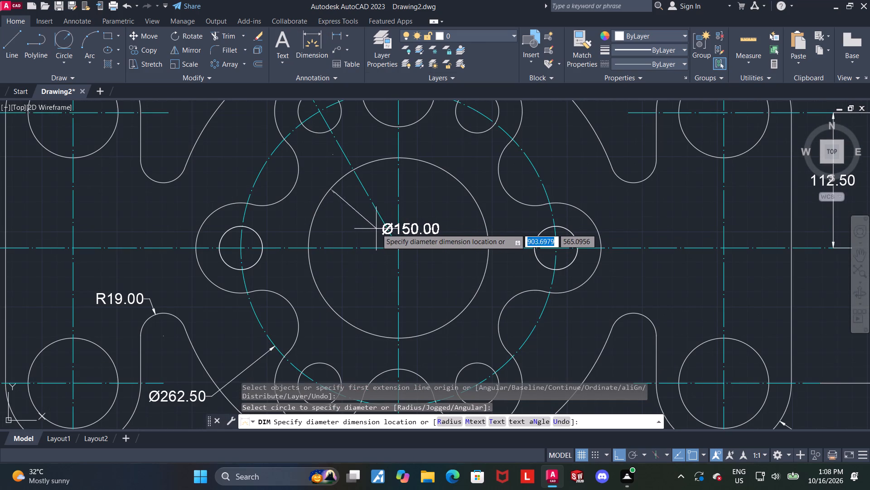
{"action": "left_click", "coordinate": [382, 264]}
{"action": "key", "text": "Escape"}
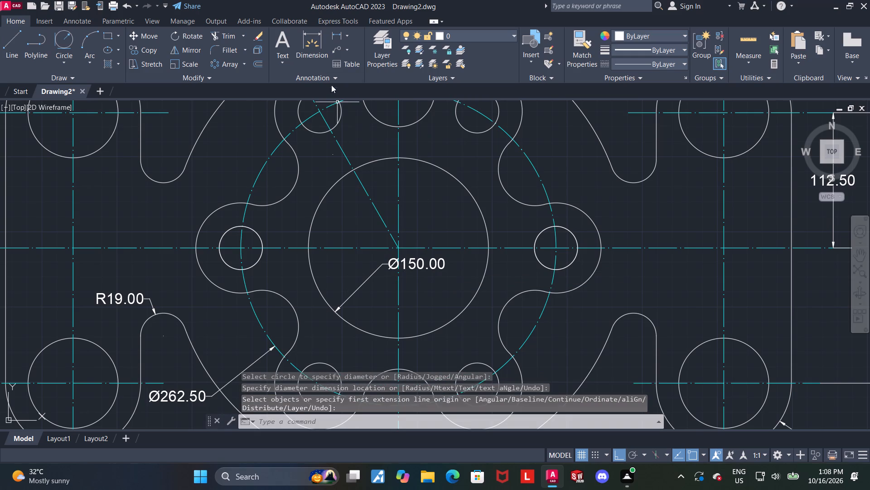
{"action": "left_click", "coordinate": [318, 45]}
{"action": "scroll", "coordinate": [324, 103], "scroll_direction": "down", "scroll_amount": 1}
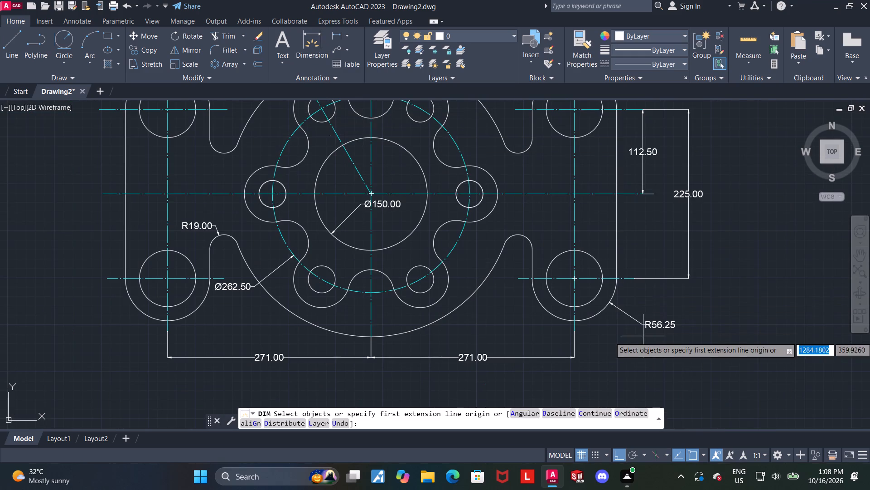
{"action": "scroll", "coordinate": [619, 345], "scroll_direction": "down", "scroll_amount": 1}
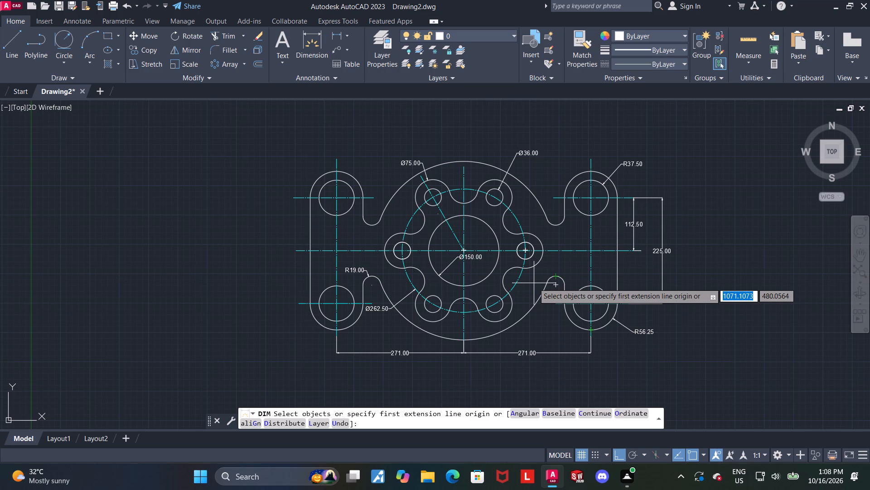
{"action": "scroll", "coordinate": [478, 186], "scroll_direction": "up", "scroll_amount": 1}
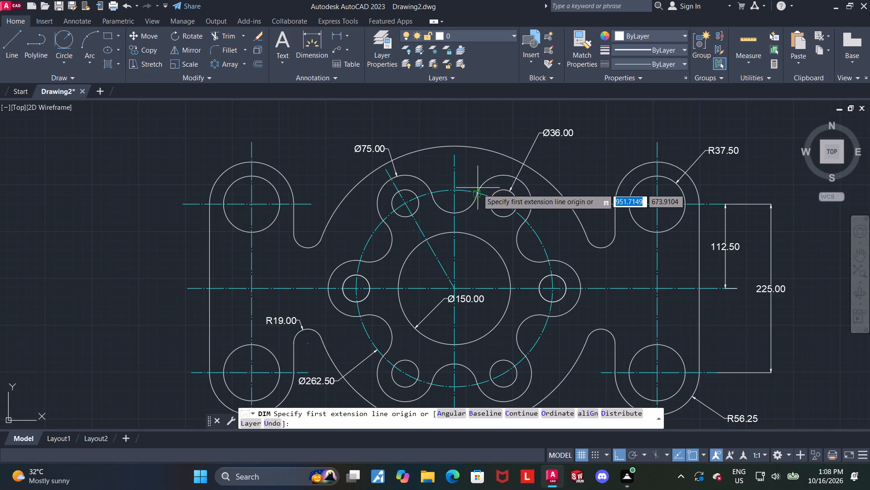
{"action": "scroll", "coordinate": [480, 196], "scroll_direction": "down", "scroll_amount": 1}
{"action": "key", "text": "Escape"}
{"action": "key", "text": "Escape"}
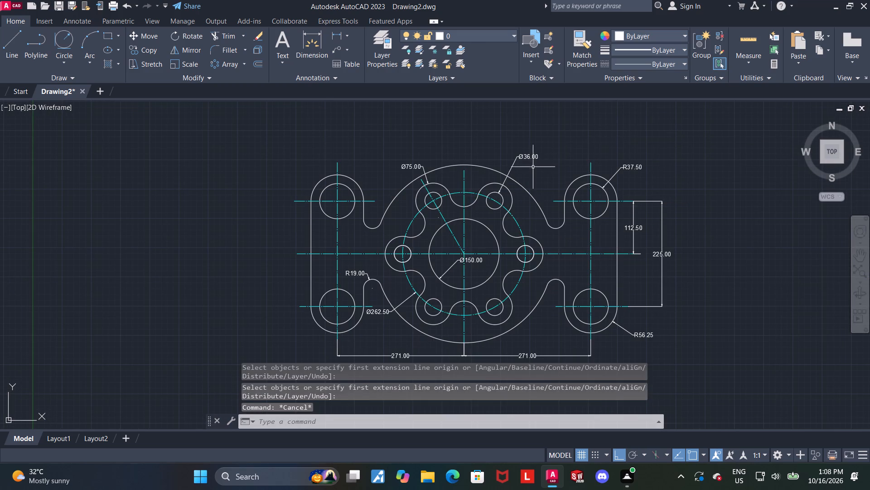
Prefix the upper-right lobe hole's diameter dimension text with "6-" so it reads 6-Ø36.00.
{"action": "scroll", "coordinate": [532, 167], "scroll_direction": "up", "scroll_amount": 2}
{"action": "double_click", "coordinate": [522, 145]}
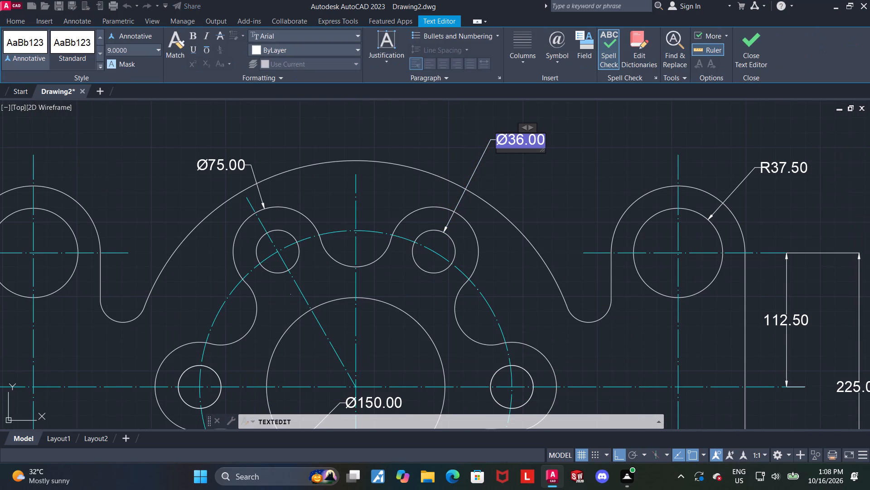
{"action": "type", "text": "6-"}
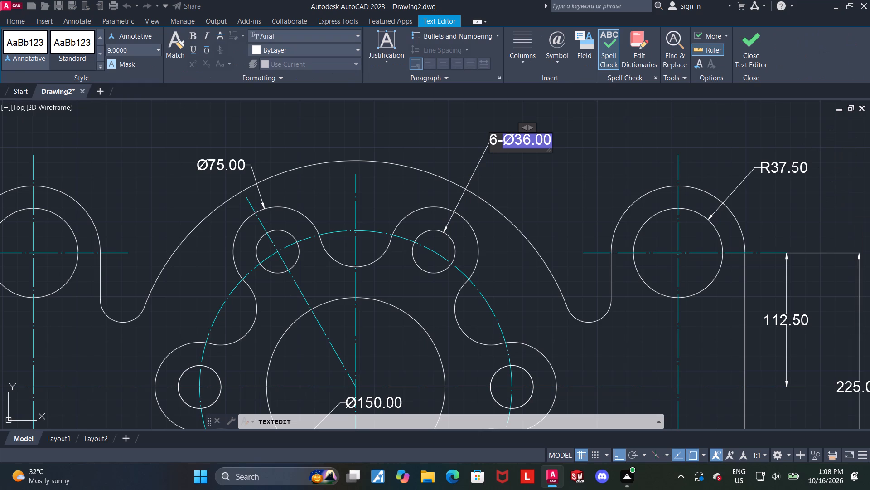
{"action": "left_click", "coordinate": [766, 44]}
{"action": "scroll", "coordinate": [661, 139], "scroll_direction": "down", "scroll_amount": 1}
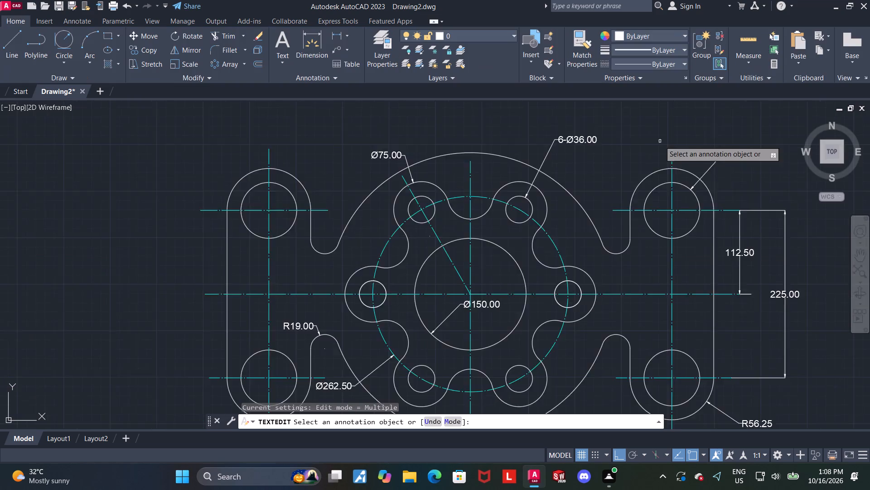
Review the whole part, checking the slotted ends, the six-lobed flange and all placed dimensions for completeness.
{"action": "scroll", "coordinate": [658, 143], "scroll_direction": "down", "scroll_amount": 1}
{"action": "middle_click_drag", "start_coordinate": [776, 247], "coordinate": [725, 242]}
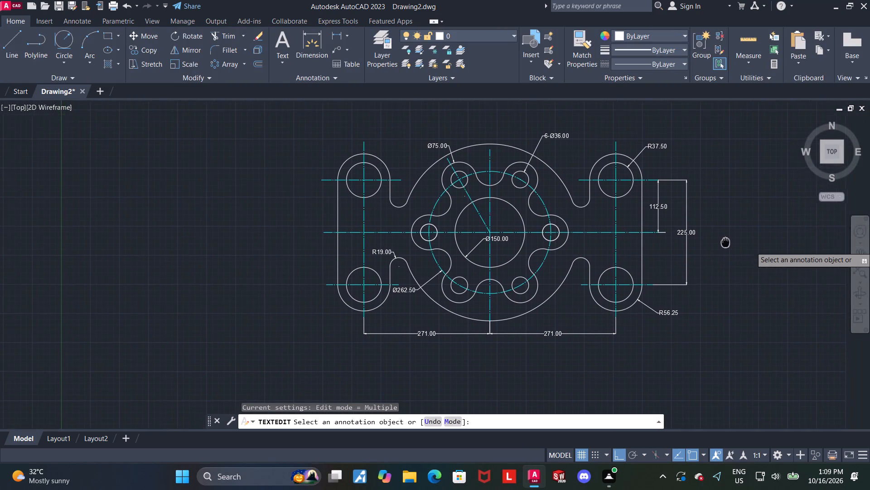
{"action": "middle_click_drag", "start_coordinate": [725, 242], "coordinate": [715, 247]}
{"action": "scroll", "coordinate": [713, 247], "scroll_direction": "up", "scroll_amount": 1}
{"action": "scroll", "coordinate": [713, 246], "scroll_direction": "down", "scroll_amount": 1}
{"action": "middle_click_drag", "start_coordinate": [713, 246], "coordinate": [709, 246]}
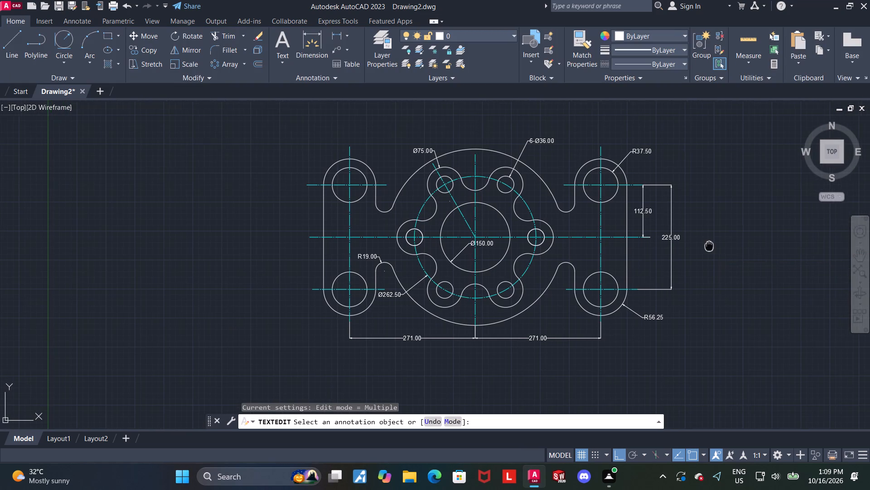
{"action": "middle_click_drag", "start_coordinate": [709, 246], "coordinate": [695, 246]}
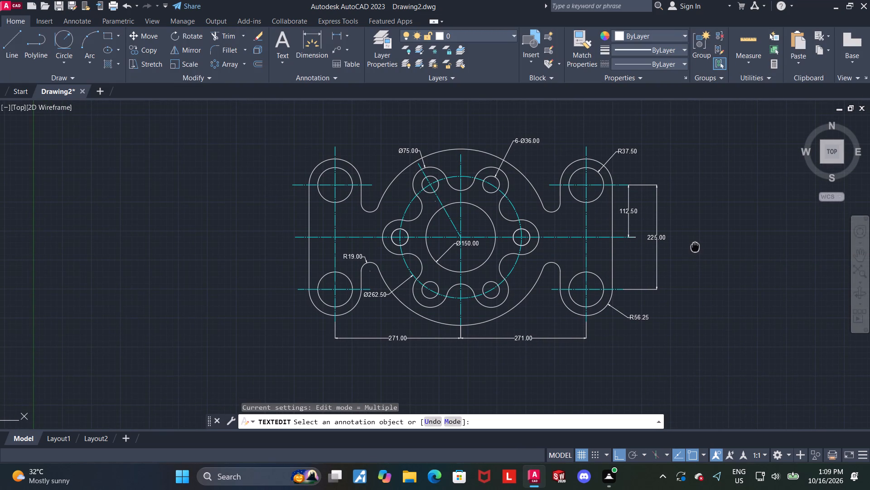
{"action": "middle_click_drag", "start_coordinate": [695, 246], "coordinate": [696, 238]}
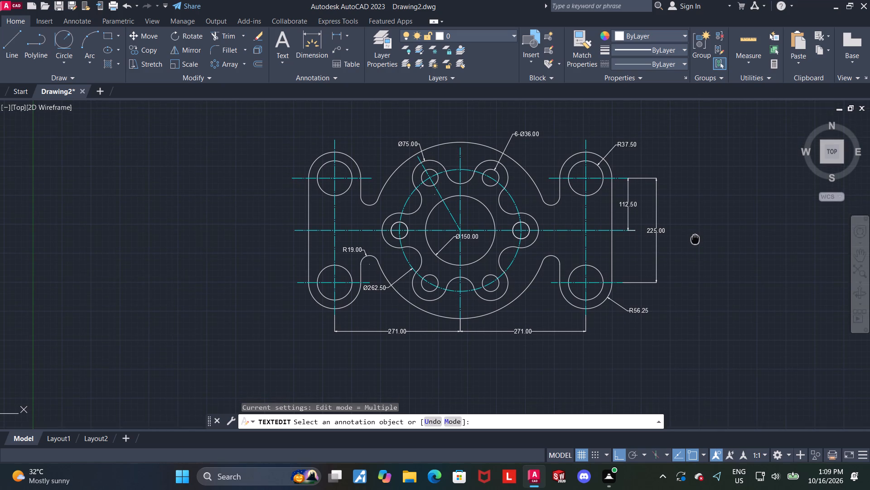
{"action": "middle_click_drag", "start_coordinate": [696, 238], "coordinate": [701, 229]}
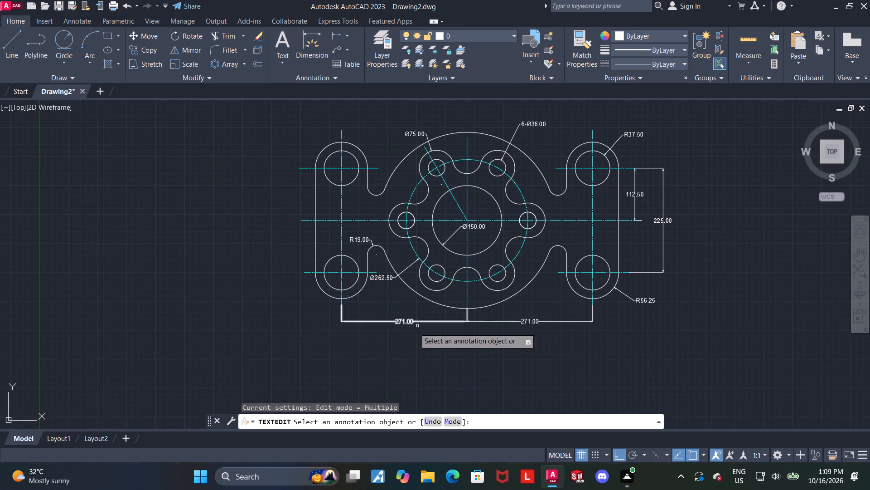
{"action": "middle_click_drag", "start_coordinate": [392, 338], "coordinate": [392, 368]}
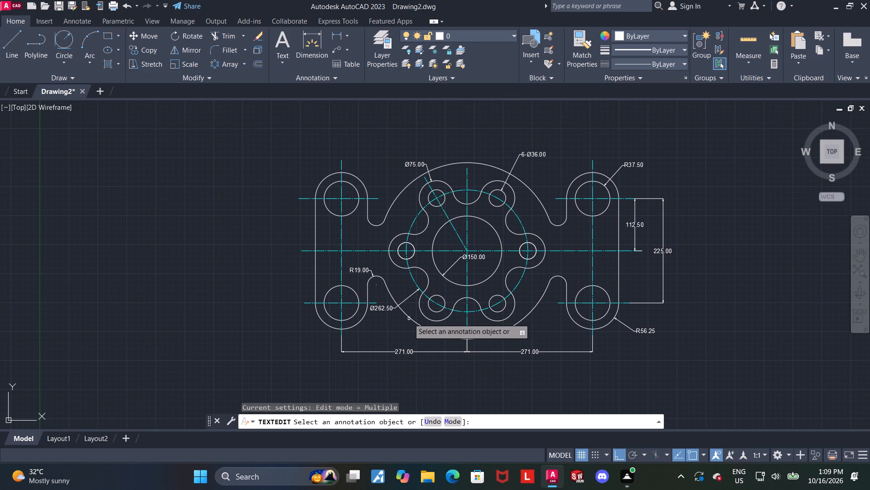
{"action": "middle_click_drag", "start_coordinate": [396, 322], "coordinate": [385, 333]}
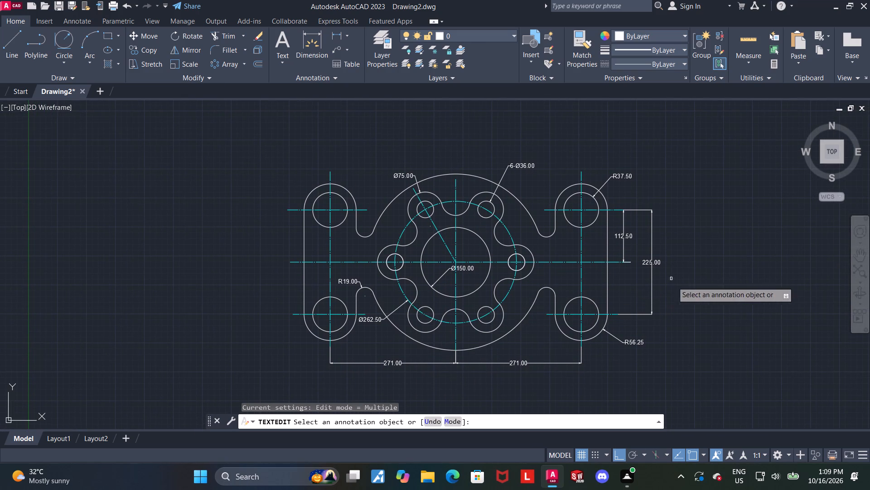
{"action": "middle_click_drag", "start_coordinate": [670, 308], "coordinate": [658, 282]}
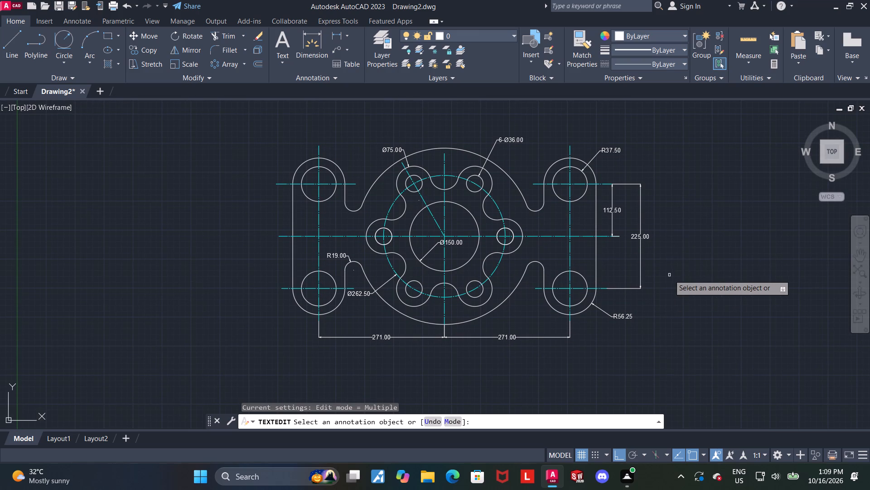
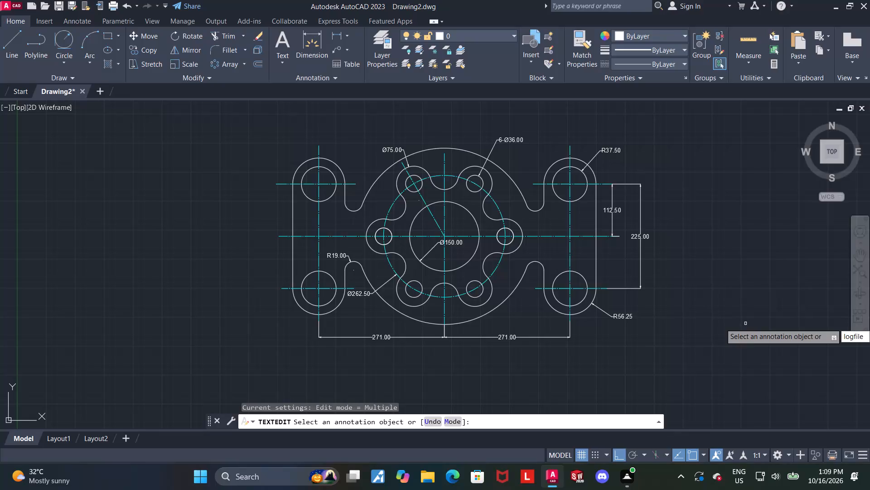
End the dimension text editing and turn off the command log file with LOGFILEOFF.
{"action": "key", "text": "Escape"}
{"action": "key", "text": "Escape"}
{"action": "key", "text": "Escape"}
{"action": "type", "text": "logfile"}
{"action": "left_click", "coordinate": [702, 395]}
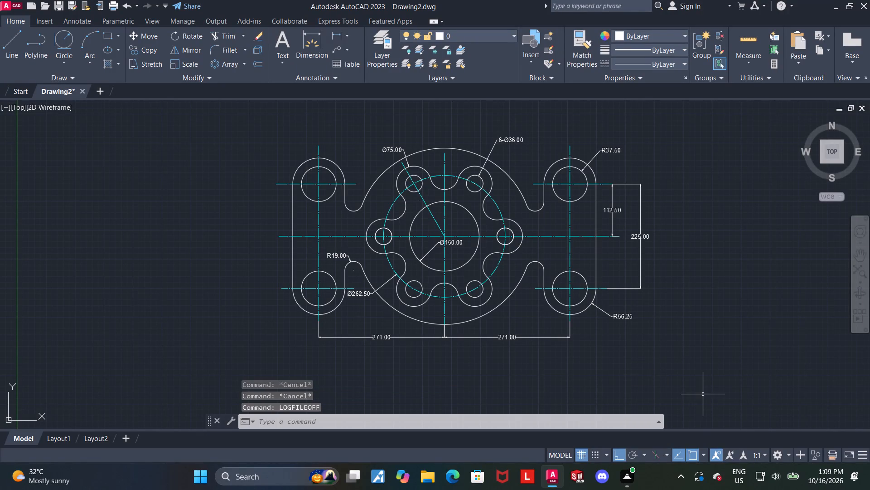
Save the drawing in the Downloads folder as "symmetrical multi lug coupling plate".
{"action": "key", "text": "ctrl+s"}
{"action": "type", "text": "symmet"}
{"action": "key", "text": "BackSpace"}
{"action": "key", "text": "BackSpace"}
{"action": "key", "text": "BackSpace"}
{"action": "key", "text": "BackSpace"}
{"action": "key", "text": "BackSpace"}
{"action": "key", "text": "BackSpace"}
{"action": "key", "text": "BackSpace"}
{"action": "key", "text": "BackSpace"}
{"action": "key", "text": "BackSpace"}
{"action": "key", "text": "BackSpace"}
{"action": "key", "text": "BackSpace"}
{"action": "type", "text": "symmetrical multi lug coupling plate"}
{"action": "key", "text": "space"}
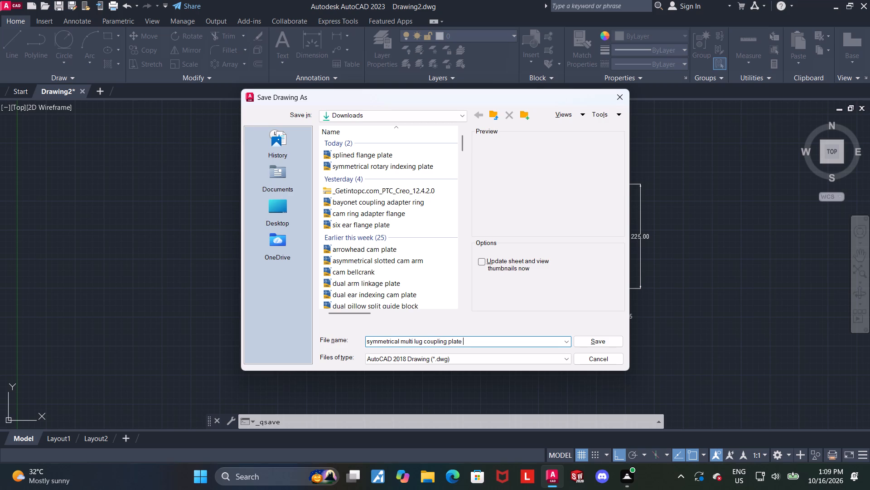
{"action": "left_click", "coordinate": [613, 342]}
Set up a plot with the DWG To PDF.pc3 plotter, ISO A4 (297.00 x 210.00 MM) paper and the plot centred.
{"action": "type", "text": "plot"}
{"action": "key", "text": "Return"}
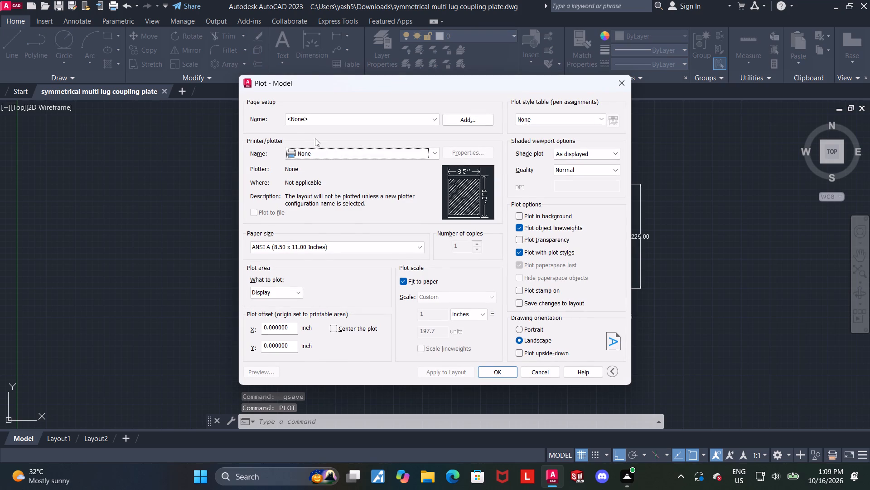
{"action": "left_click", "coordinate": [323, 153]}
{"action": "left_click", "coordinate": [314, 278]}
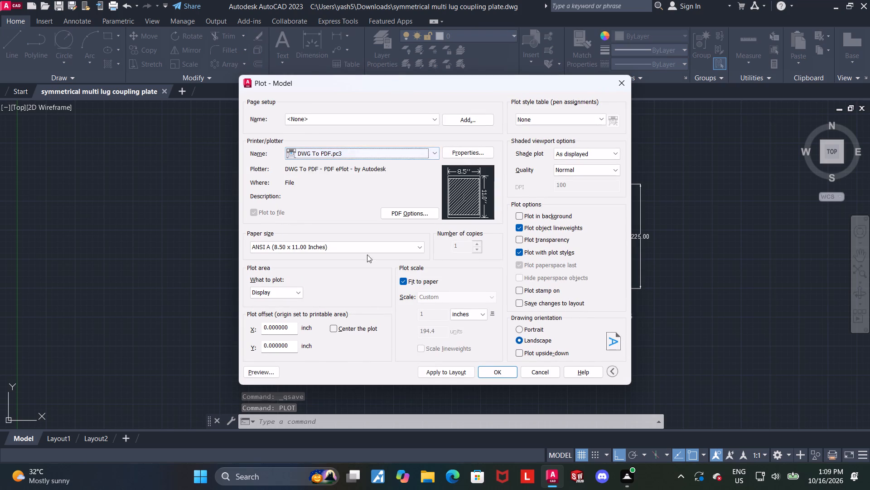
{"action": "left_click", "coordinate": [362, 243]}
{"action": "scroll", "coordinate": [301, 367], "scroll_direction": "down", "scroll_amount": 11}
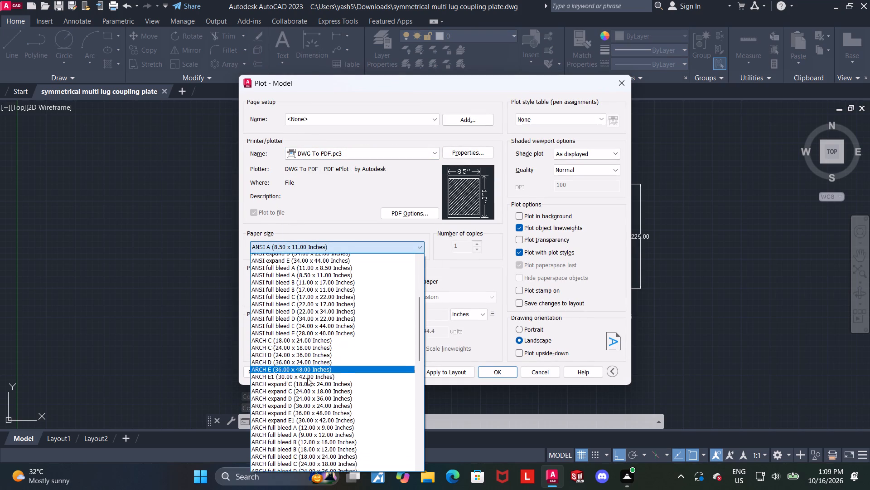
{"action": "scroll", "coordinate": [323, 381], "scroll_direction": "down", "scroll_amount": 4}
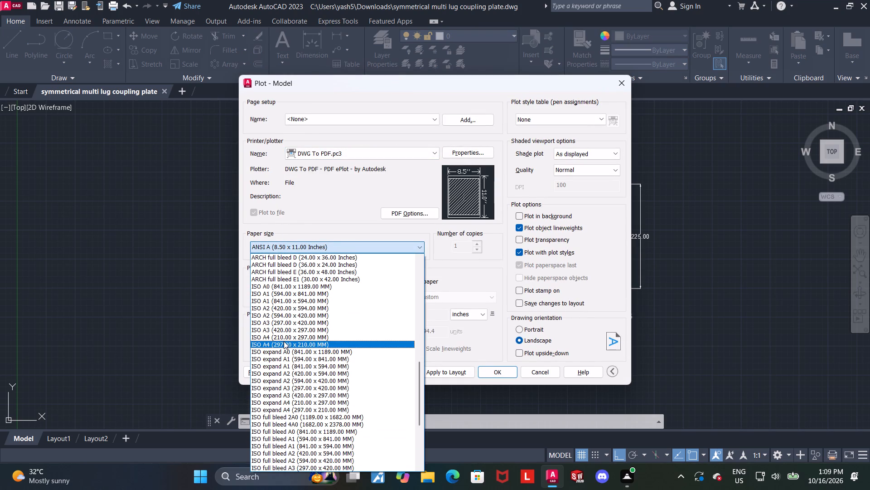
{"action": "left_click", "coordinate": [284, 341]}
{"action": "left_click", "coordinate": [334, 328]}
Set the plot area to a window enclosing the whole part and all its dimensions.
{"action": "left_click", "coordinate": [282, 296]}
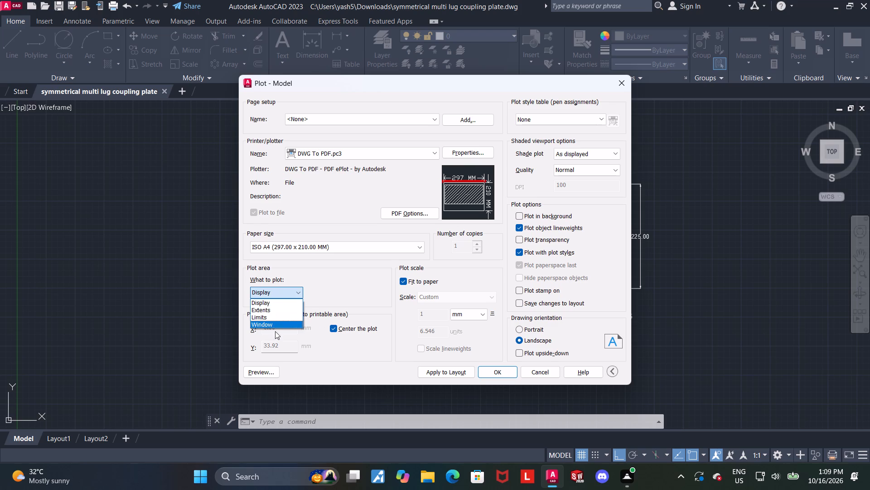
{"action": "left_click", "coordinate": [275, 328]}
{"action": "left_click", "coordinate": [293, 322]}
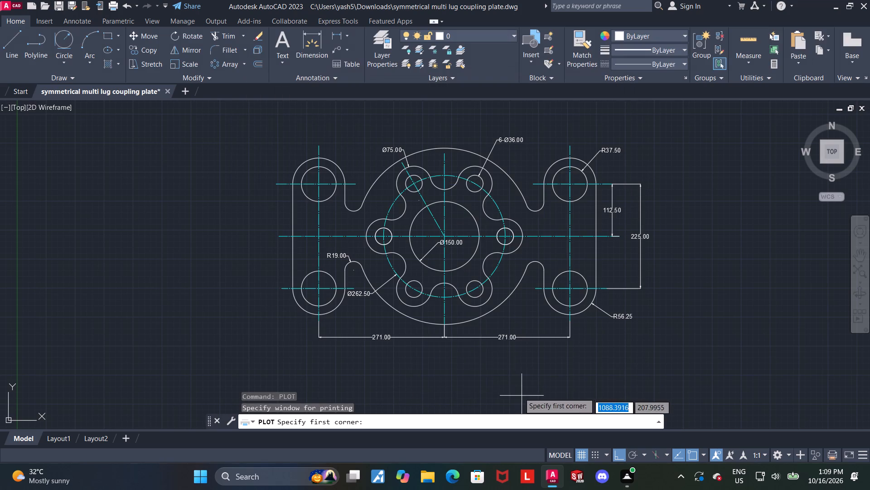
{"action": "left_click", "coordinate": [248, 112]}
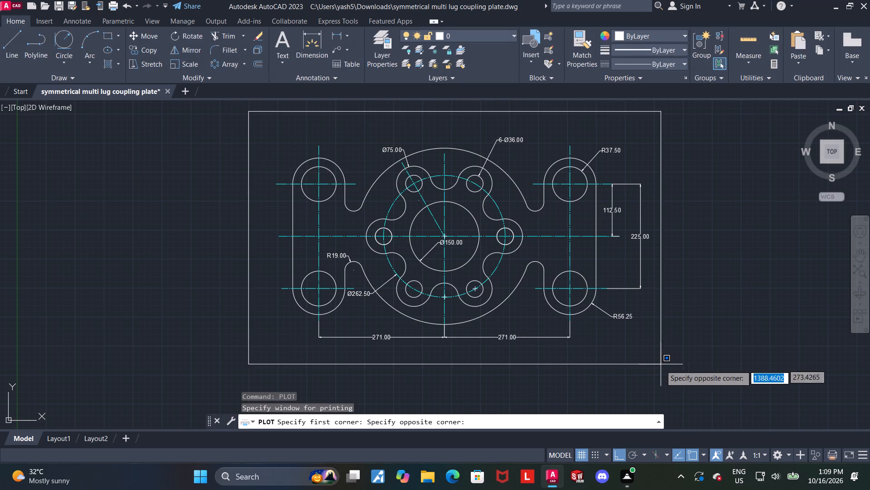
{"action": "left_click", "coordinate": [663, 369]}
Plot the drawing to a PDF file in the Downloads folder, keeping the proposed file name.
{"action": "left_click", "coordinate": [503, 371]}
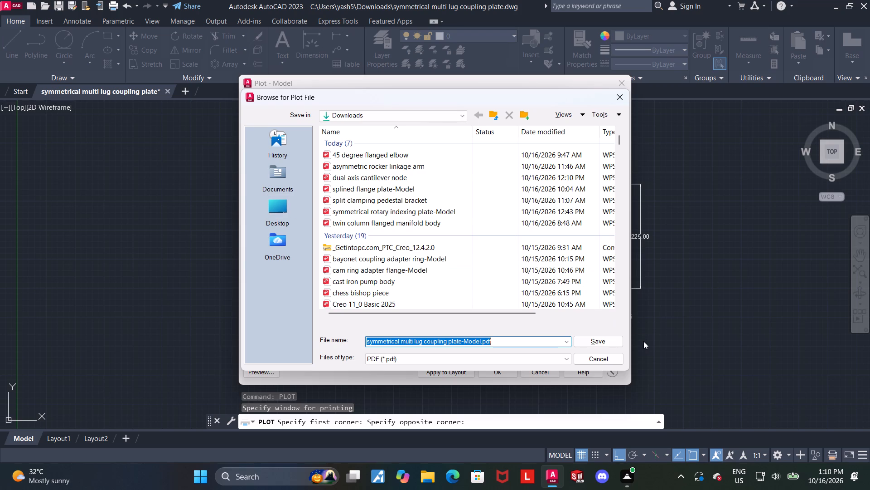
{"action": "left_click", "coordinate": [618, 339]}
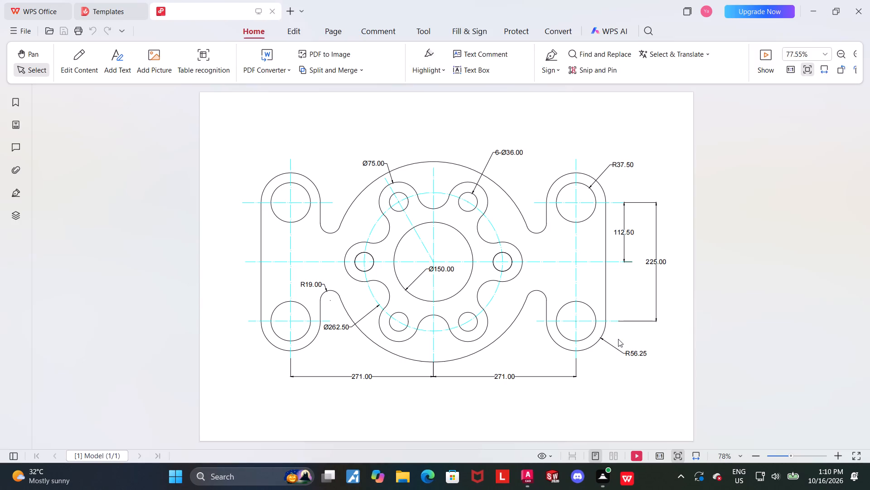